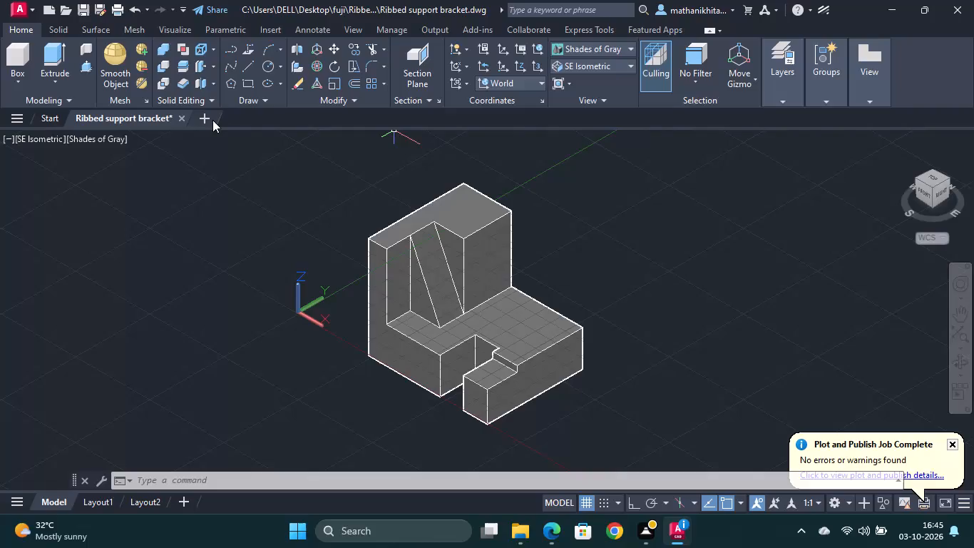
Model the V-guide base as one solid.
Save the Ribbed support bracket drawing and start a new blank drawing.
key(ctrl+s)
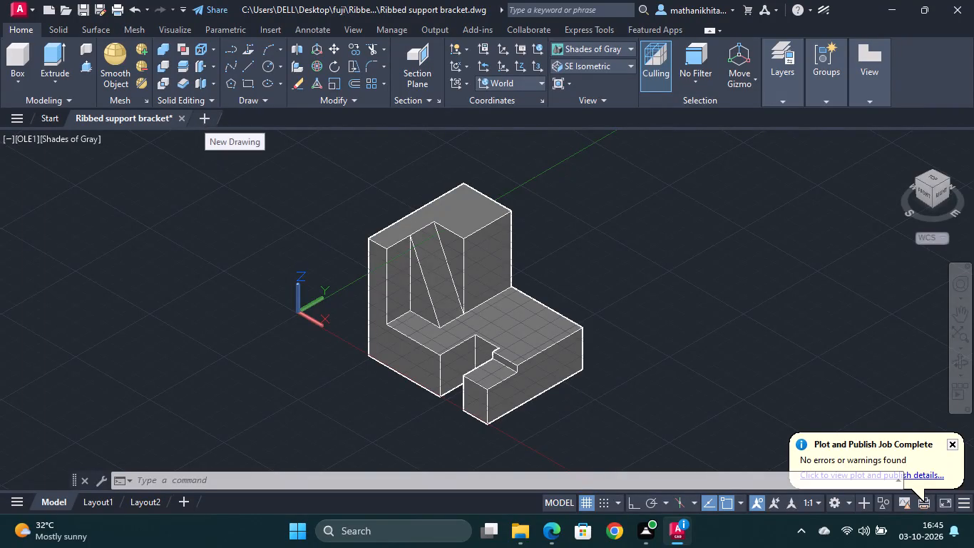
click(205, 119)
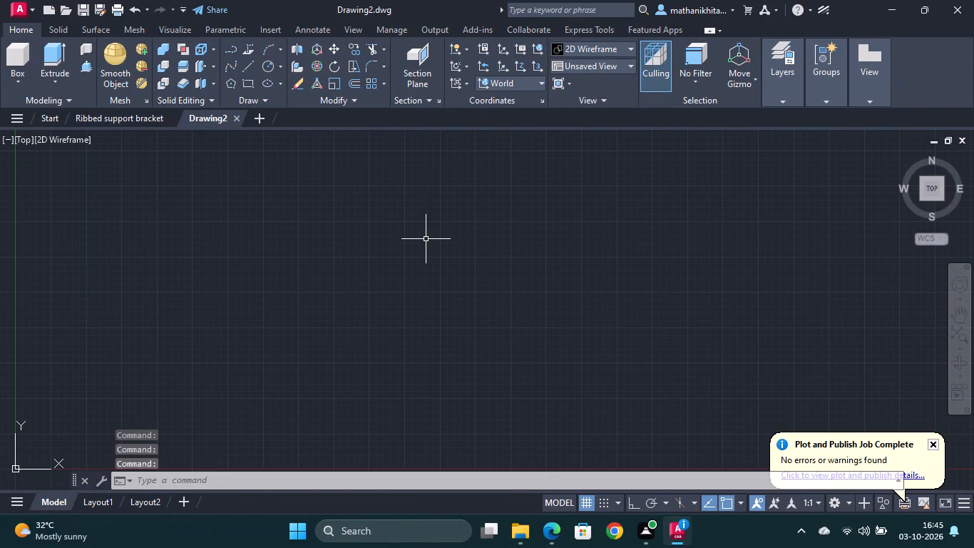
Set the drawing units to millimeters with a length precision of 0.
text(un)
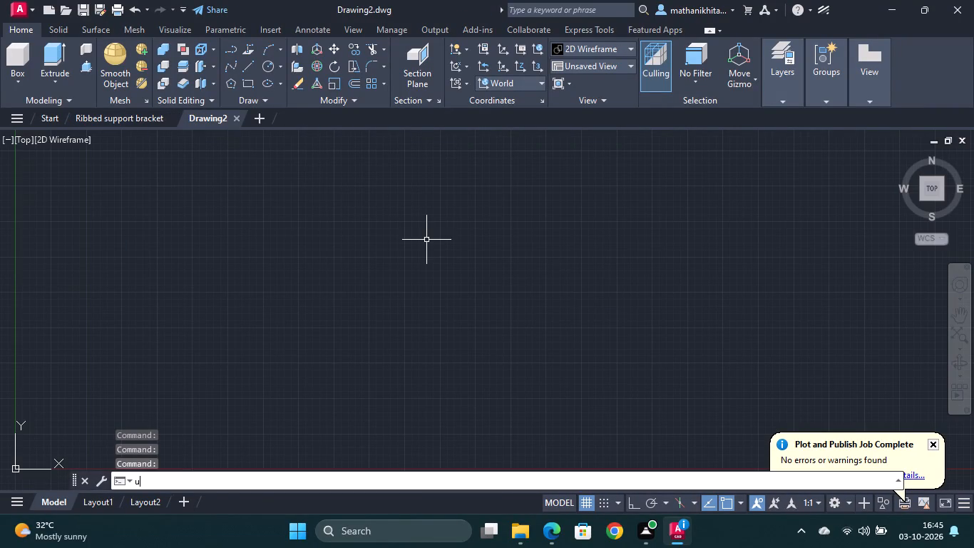
key(Return)
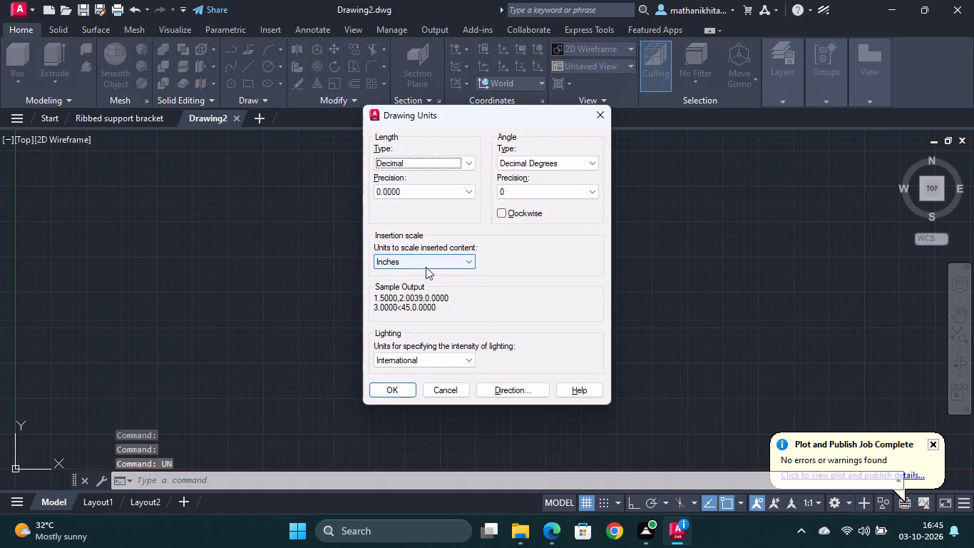
click(426, 267)
click(426, 324)
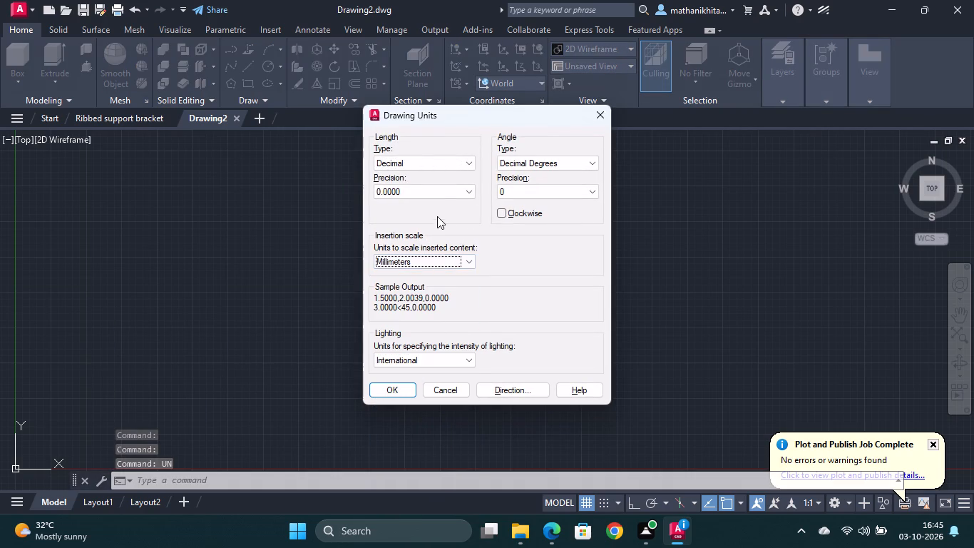
click(446, 196)
click(419, 207)
click(393, 386)
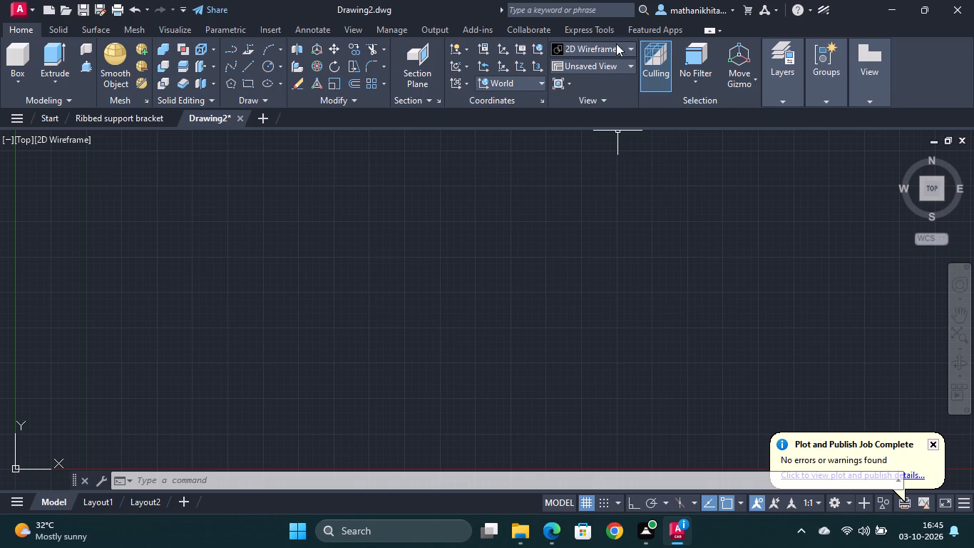
Switch the new drawing to the SW Isometric view.
click(605, 61)
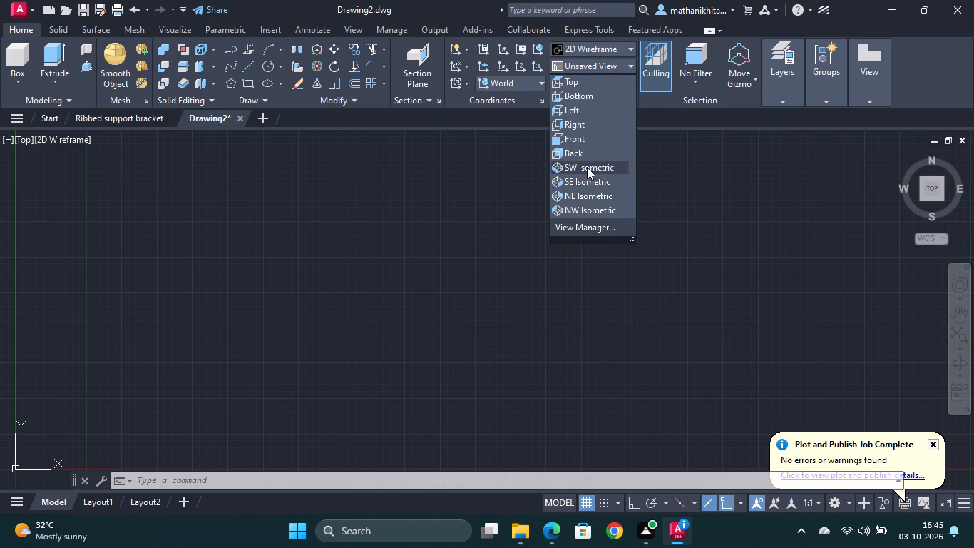
click(586, 170)
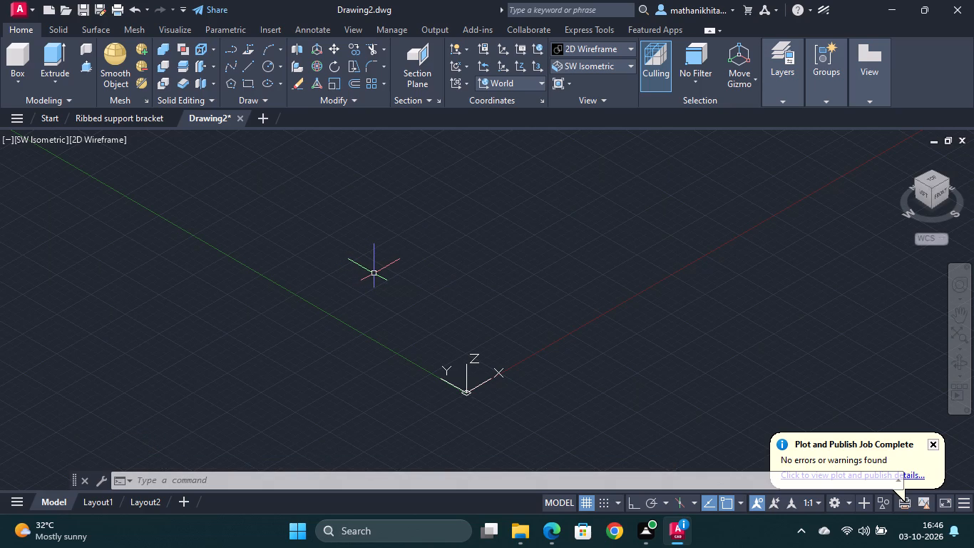
With Ortho on, start a vertical profile with lines 64 along negative Y, 19 down, 7 back along Y and 6 up.
key(l)
key(space)
click(332, 252)
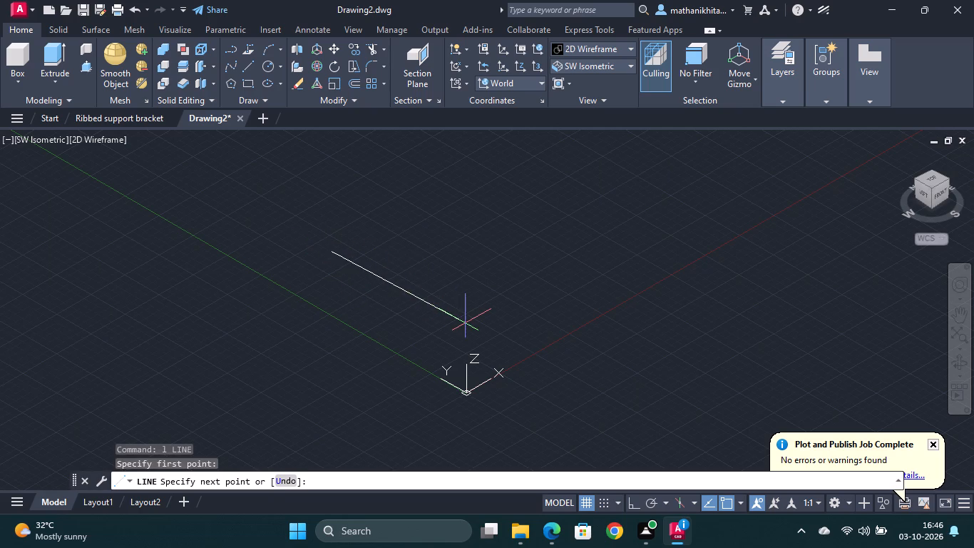
key(F8)
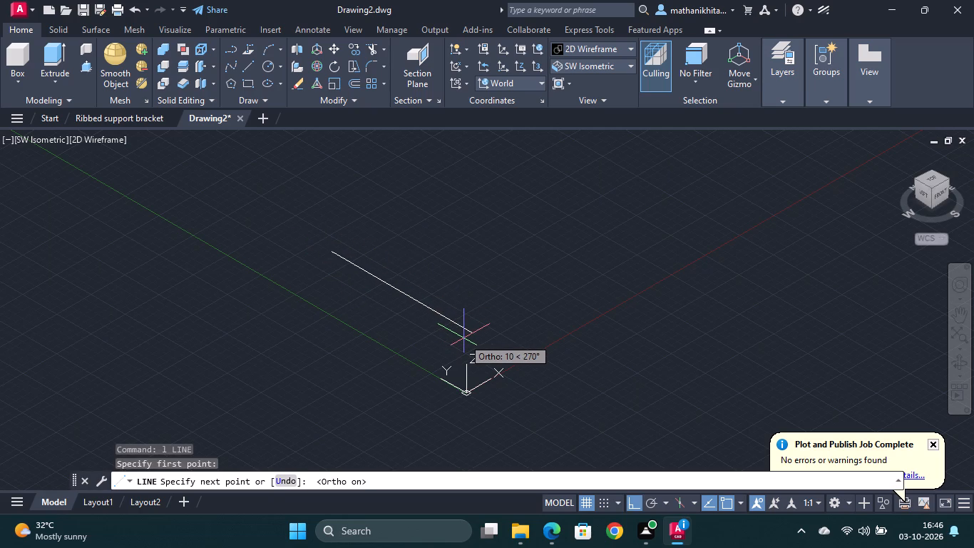
text(64)
key(space)
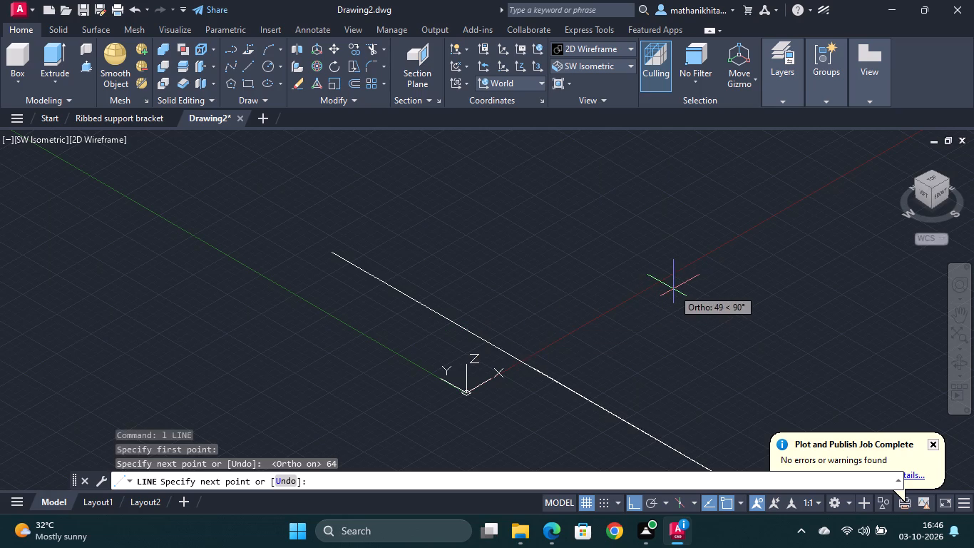
scroll(676, 290, down, 3)
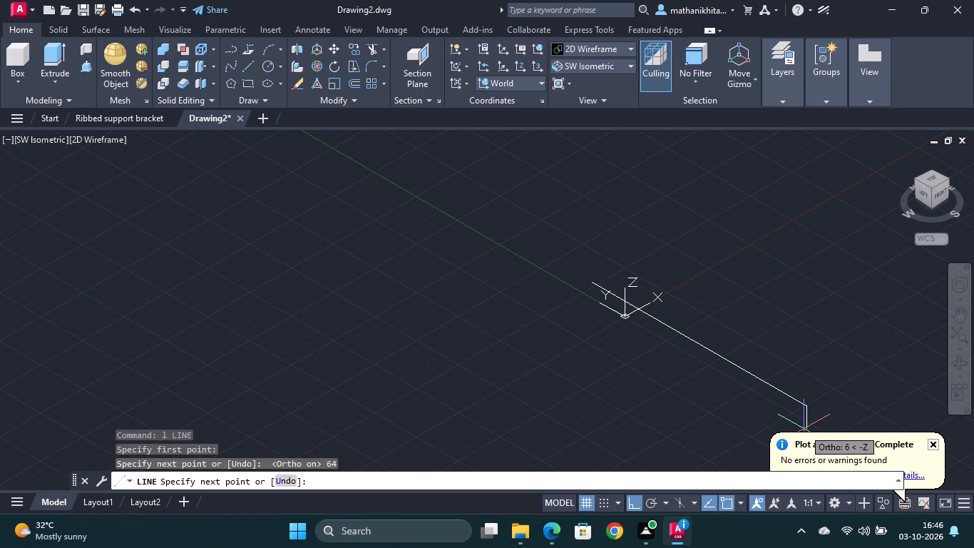
text(19)
key(Return)
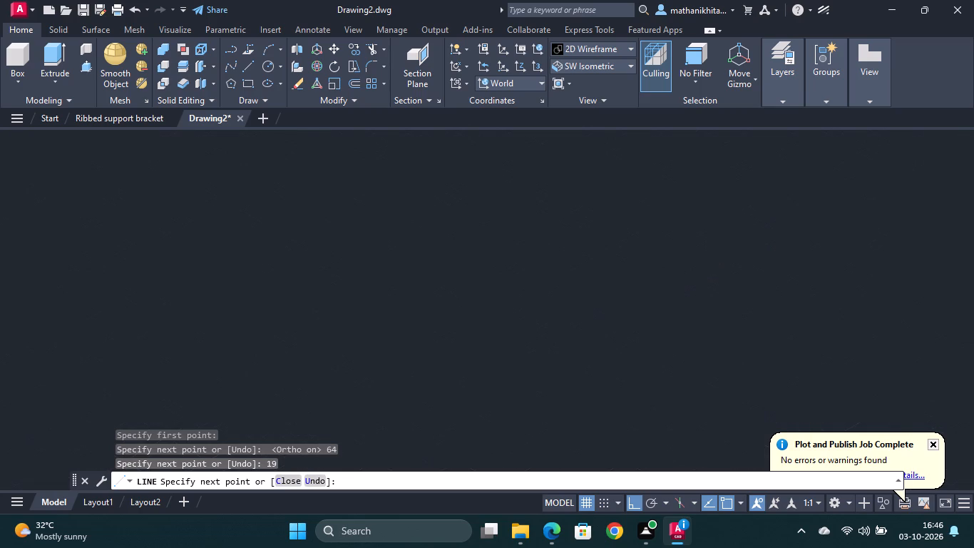
middle_drag(796, 417, 762, 280)
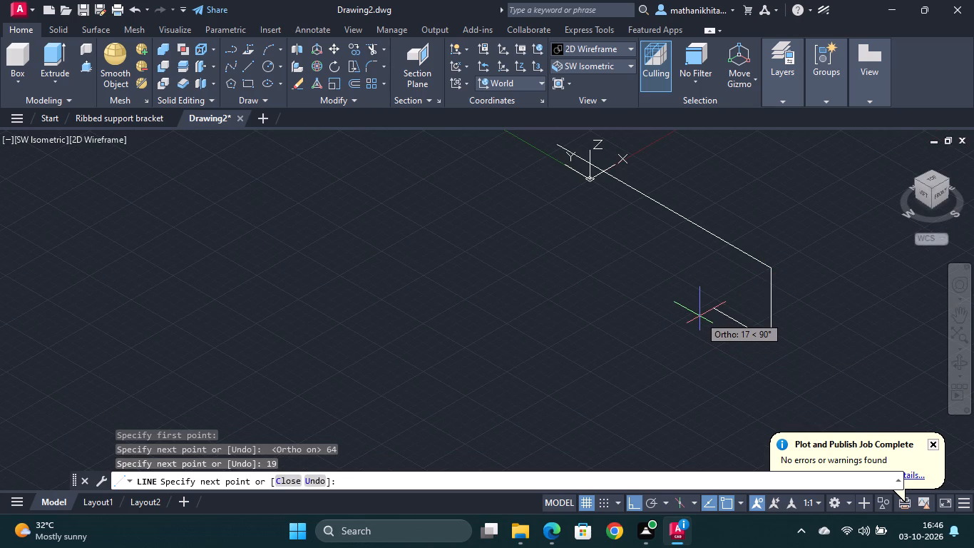
key(7)
key(Return)
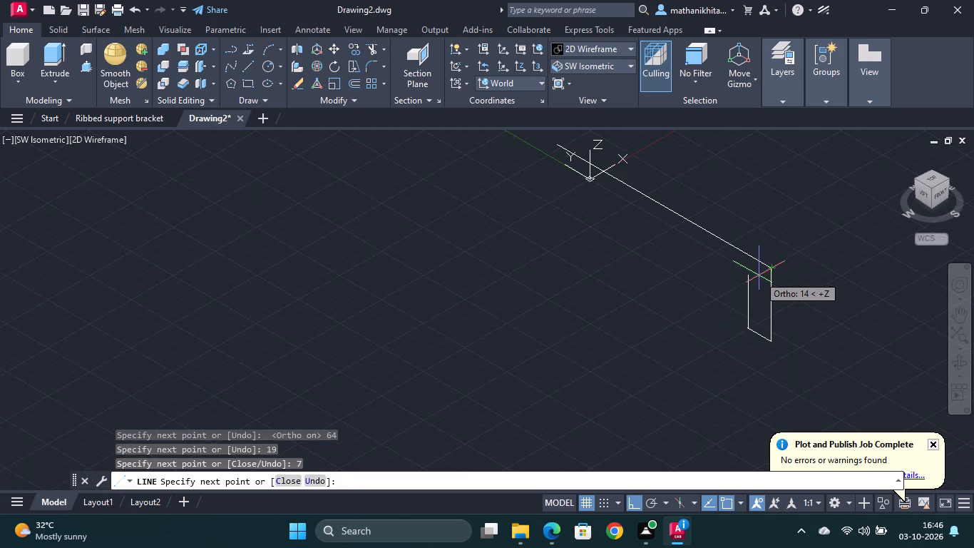
key(6)
key(Return)
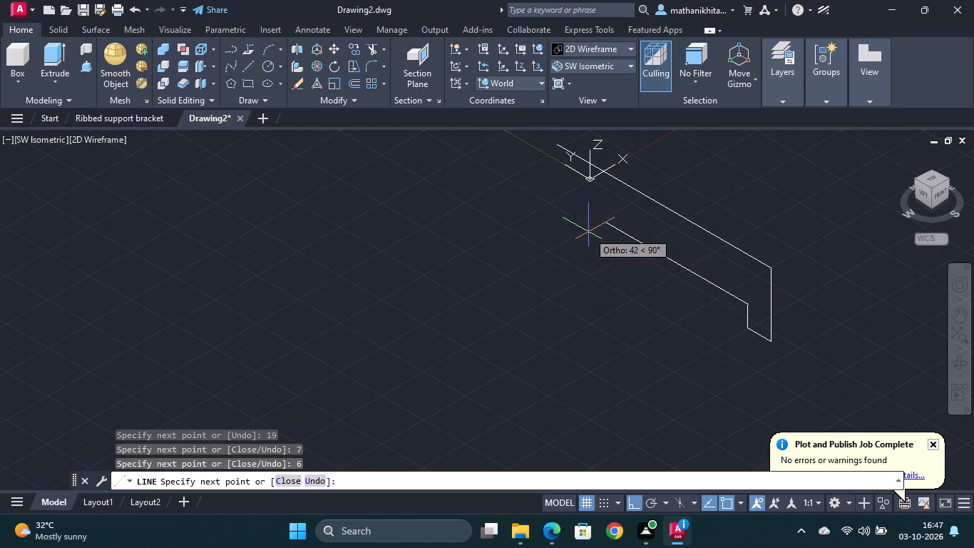
Finish the profile with lines 50 along positive Y, 6 down, 7 along positive Y and 19 up to the start point.
text(50)
key(Return)
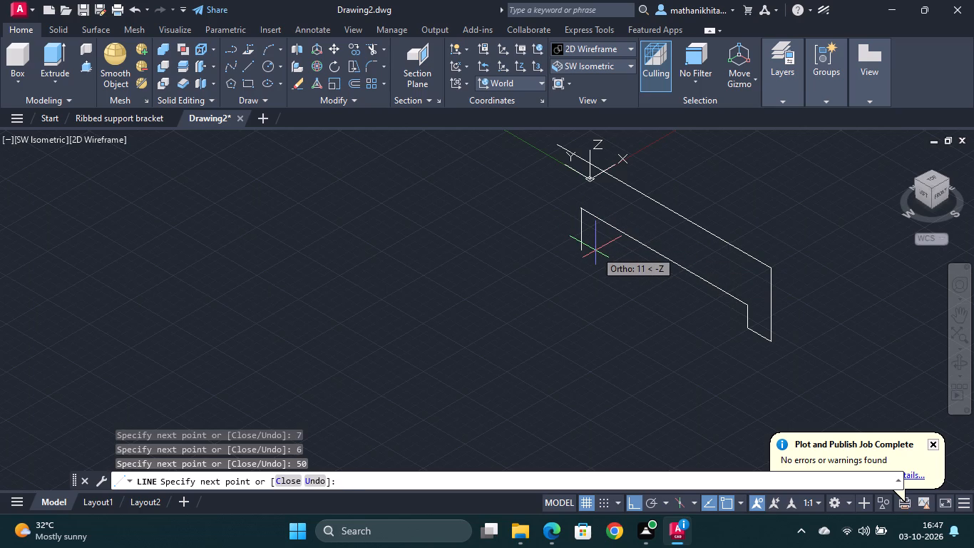
key(6)
key(Return)
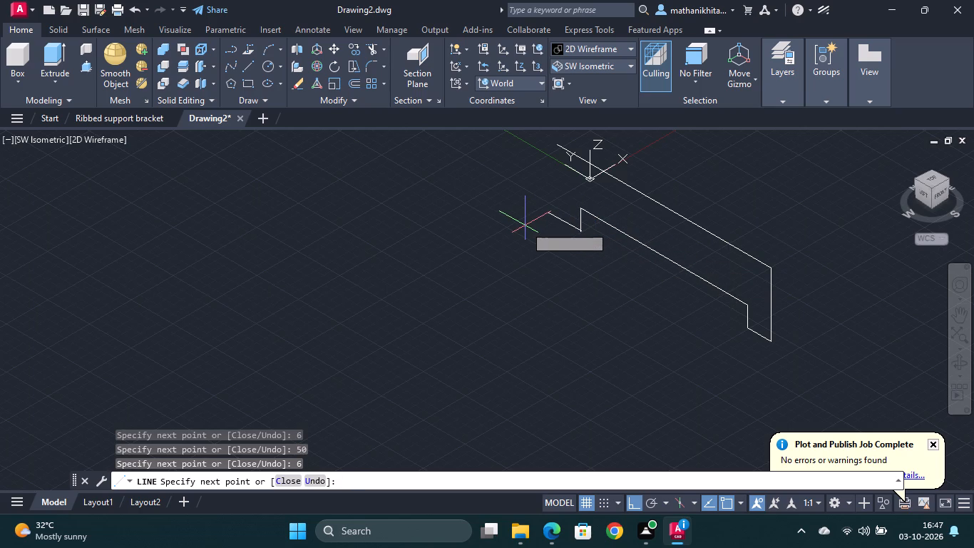
key(7)
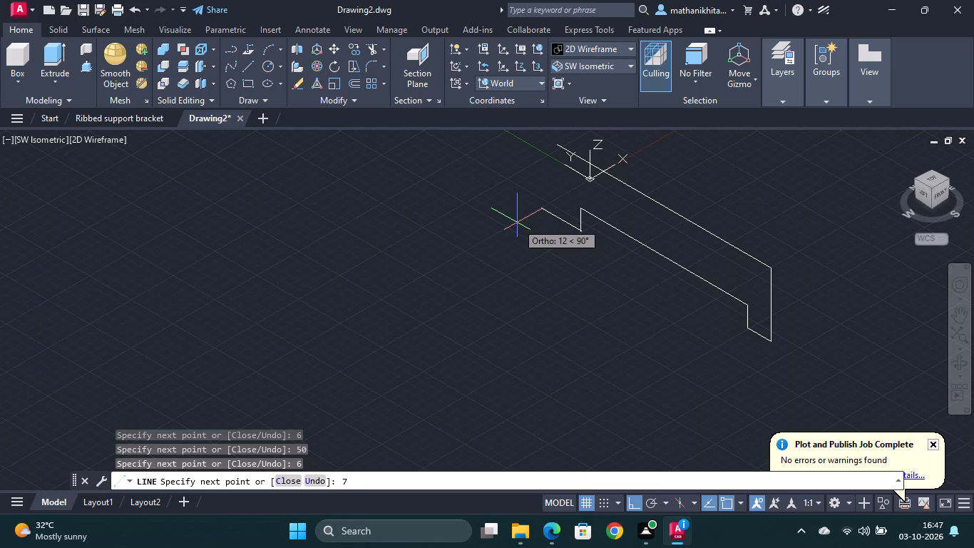
key(Return)
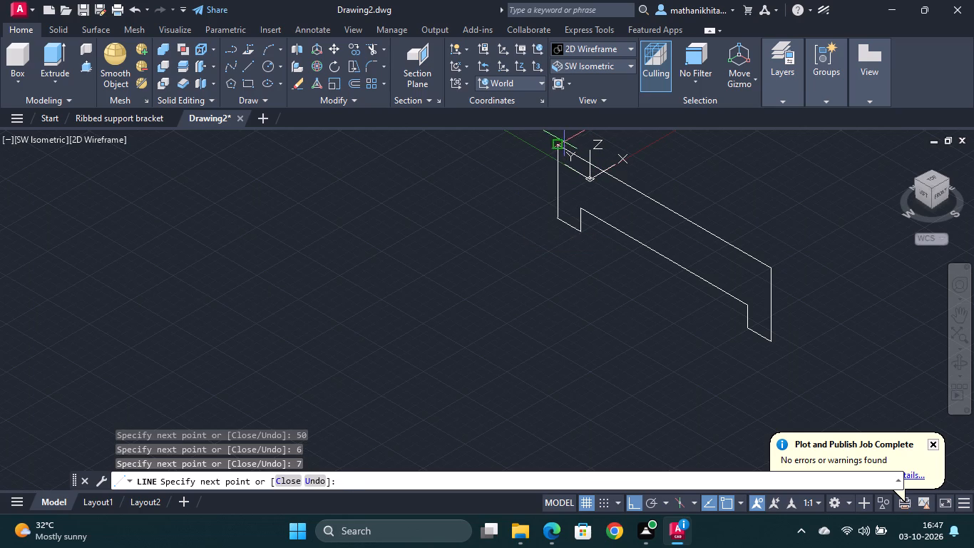
text(19)
key(Return)
key(Escape)
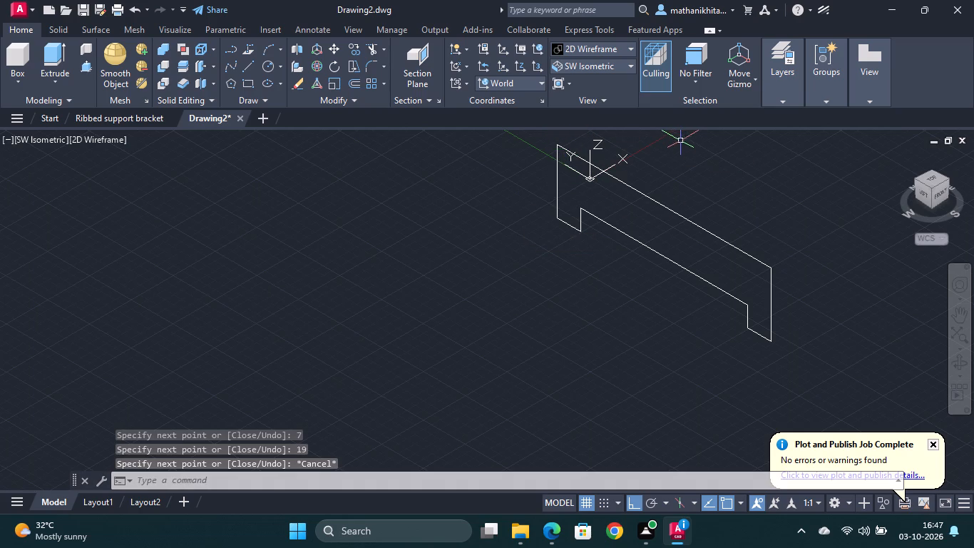
Move the UCS origin off the profile to an empty spot beside it.
click(589, 180)
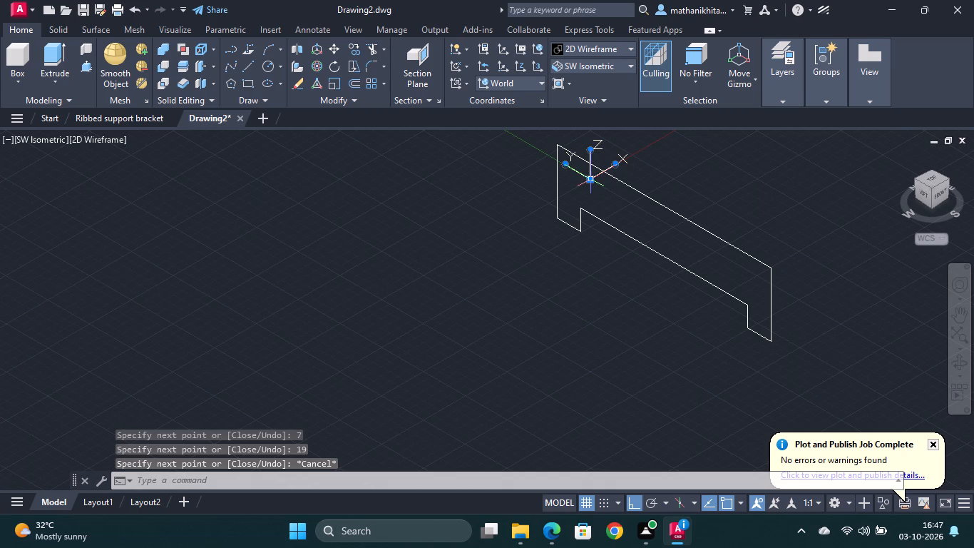
drag(590, 179, 558, 207)
drag(590, 178, 584, 187)
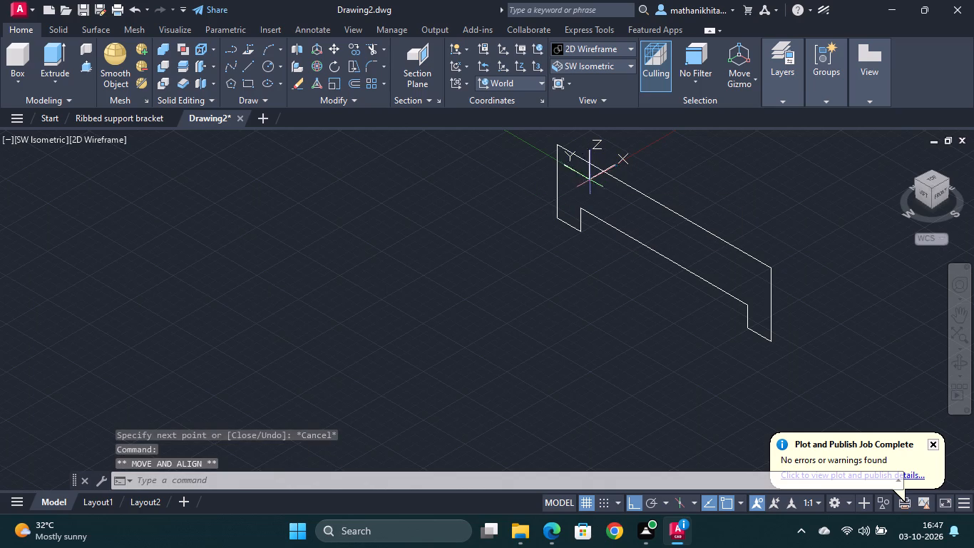
drag(584, 187, 464, 226)
click(464, 226)
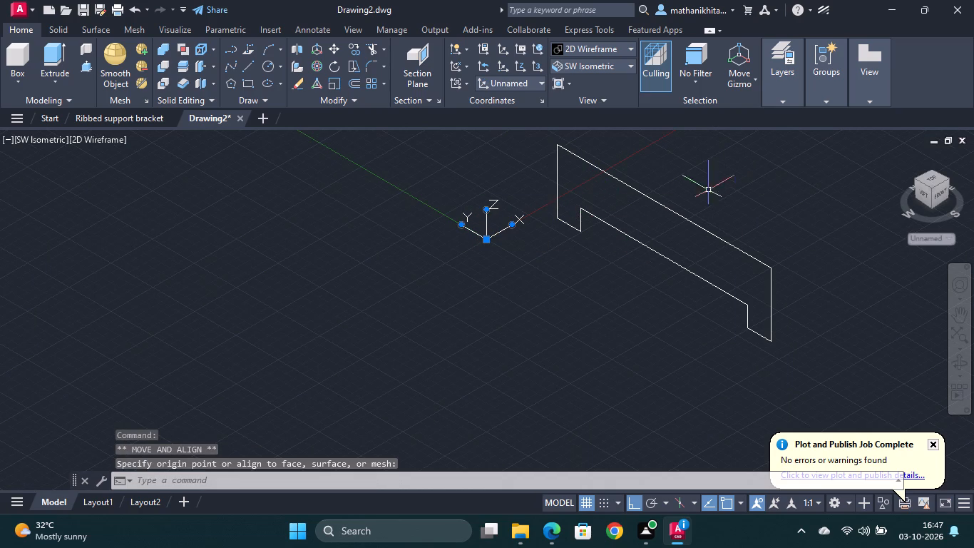
Join all the profile lines into a single polyline.
key(ctrl+a)
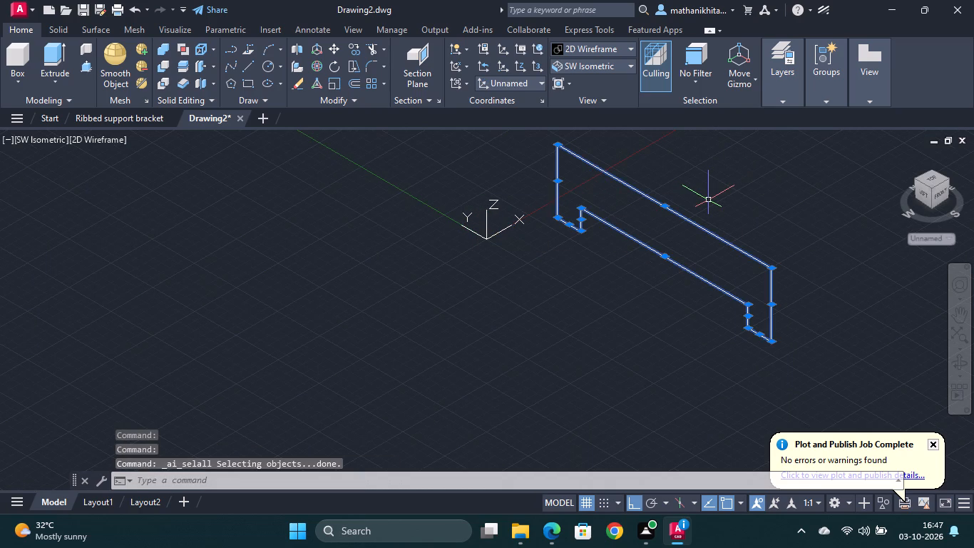
key(space)
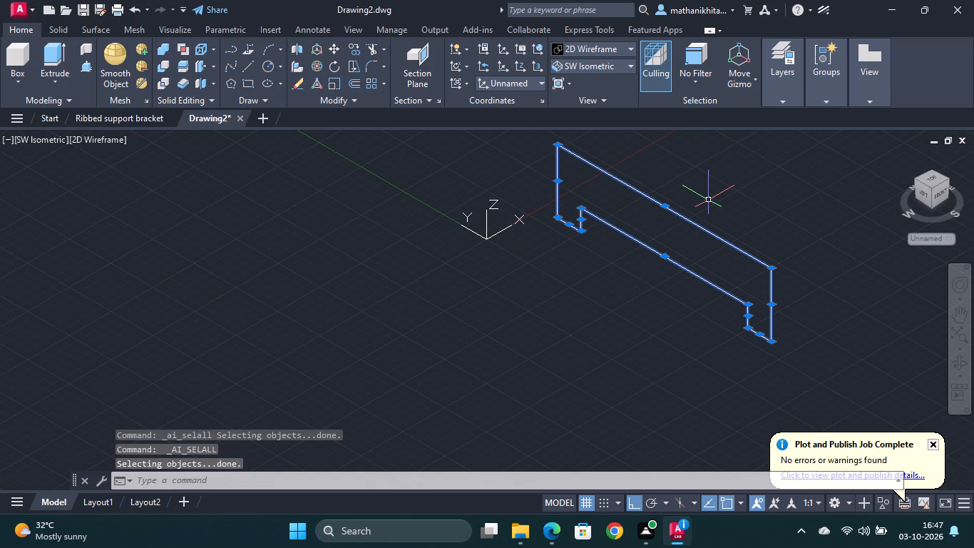
key(j)
key(Return)
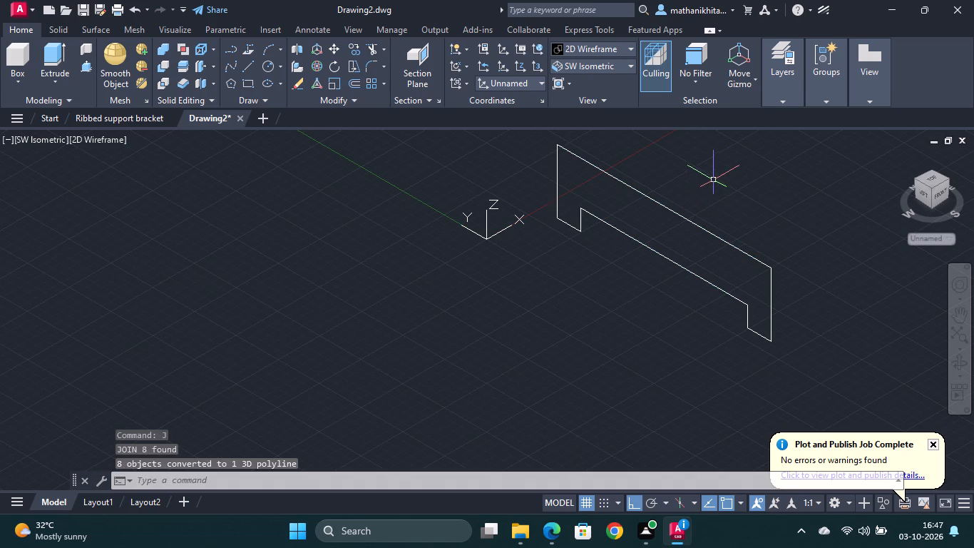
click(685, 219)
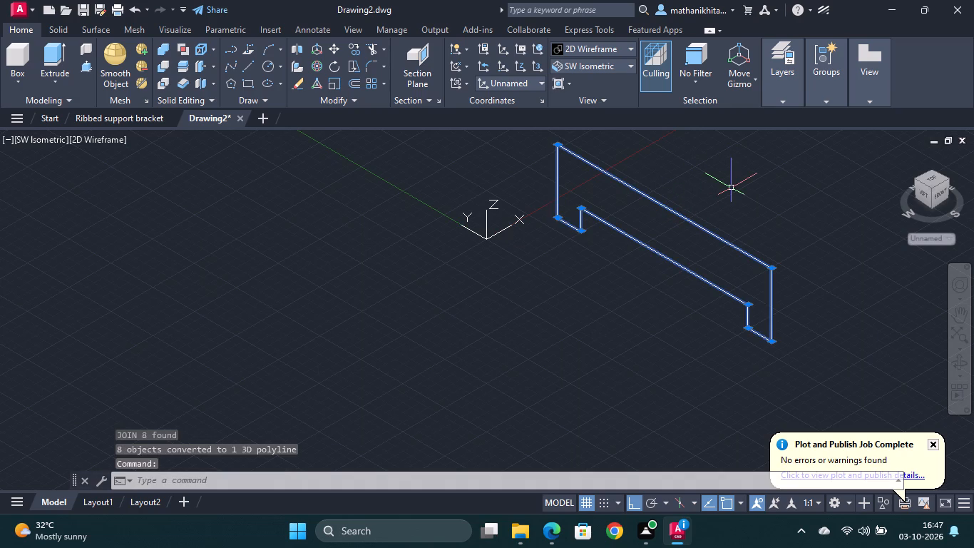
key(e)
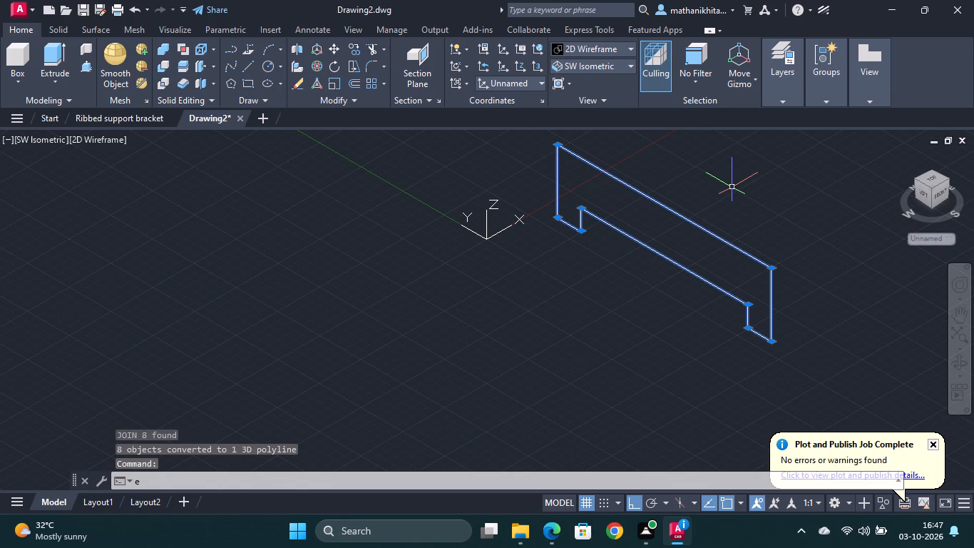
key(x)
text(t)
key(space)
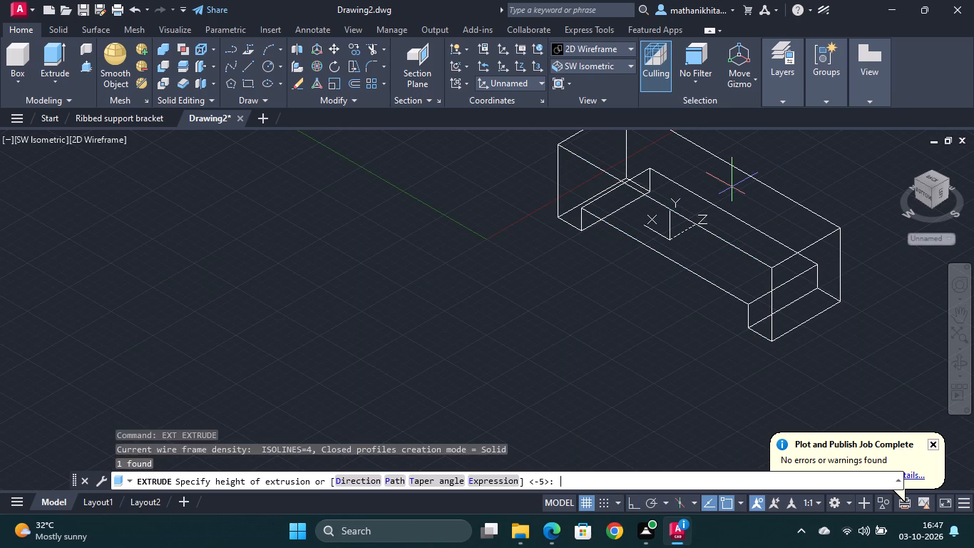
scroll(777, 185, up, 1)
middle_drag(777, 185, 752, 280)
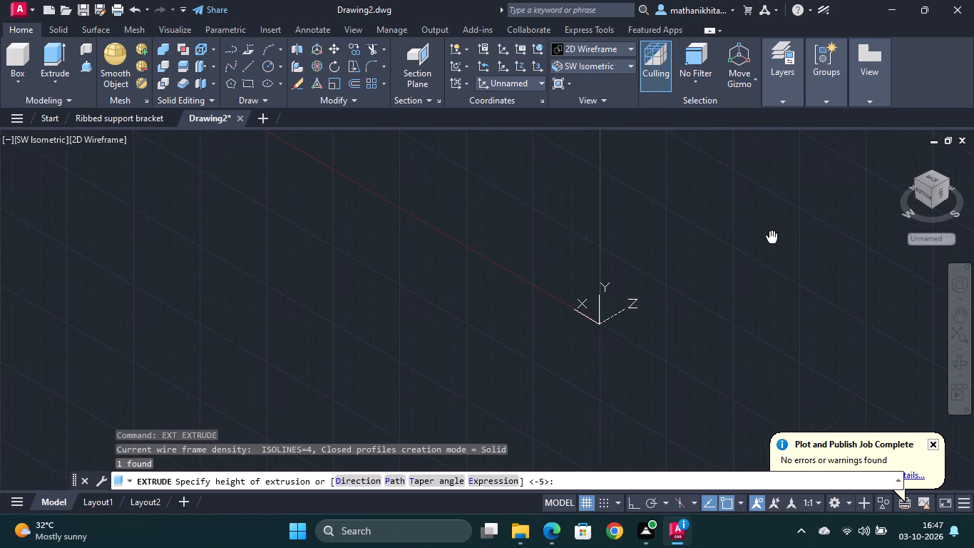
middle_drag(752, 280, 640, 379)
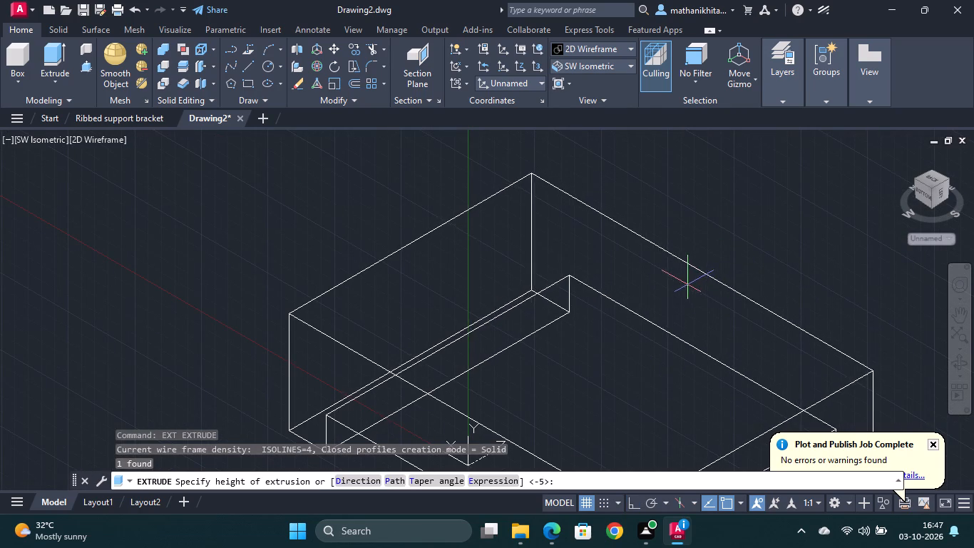
Switch the visual style of the view to Shades of Gray.
click(600, 51)
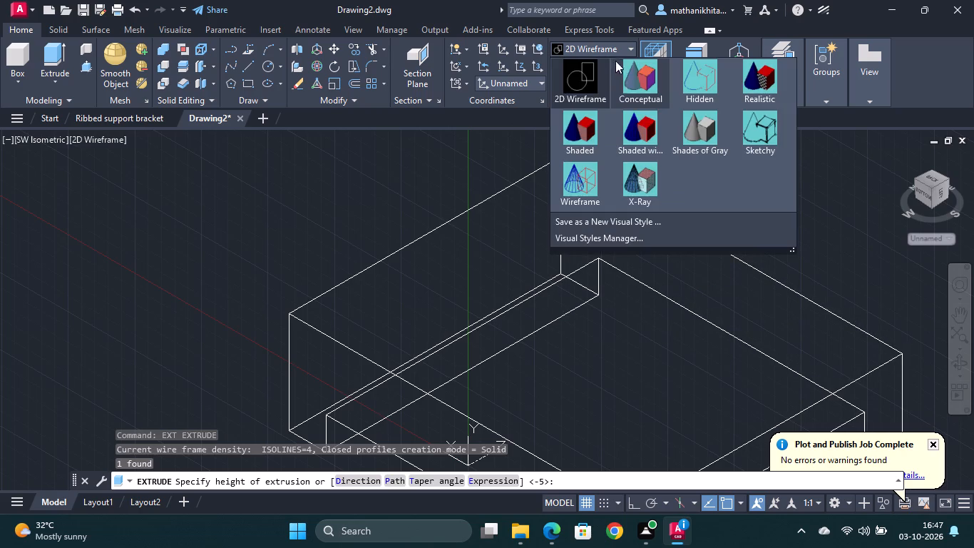
click(687, 135)
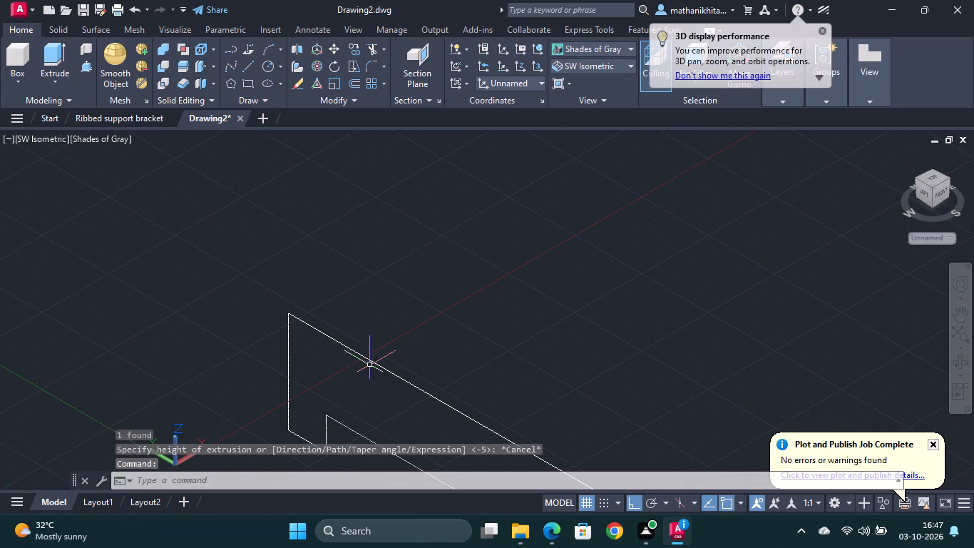
Extrude the closed notched profile 100 mm along the positive X direction into a solid.
click(375, 362)
text(ext)
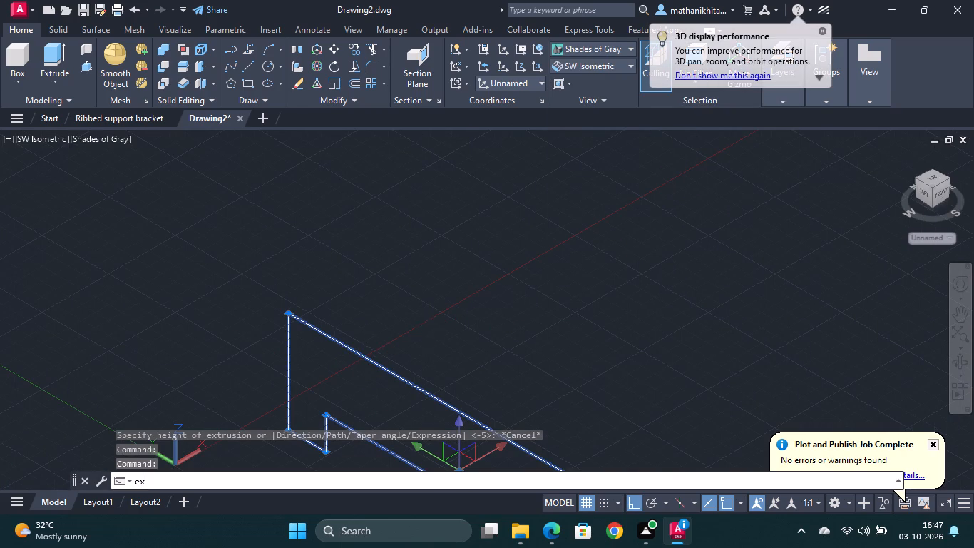
key(space)
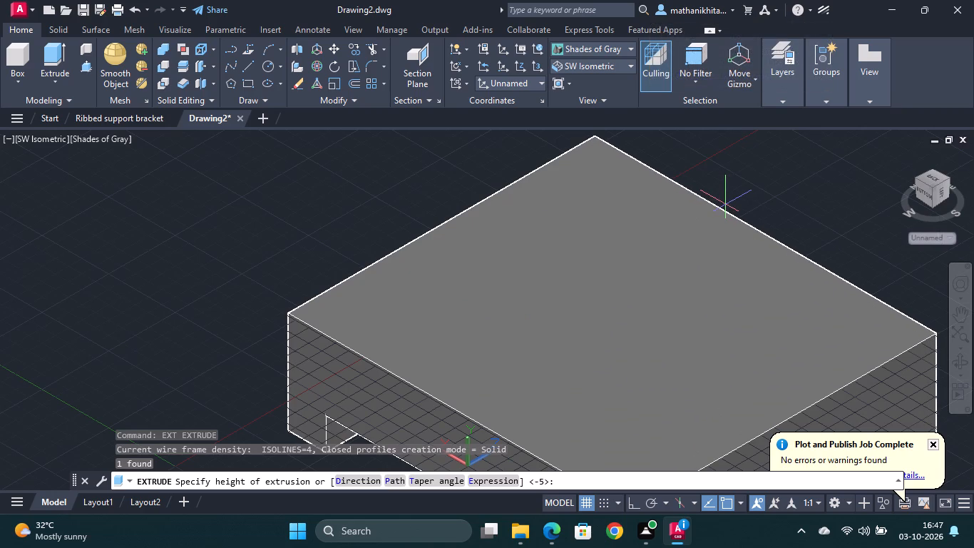
scroll(726, 205, down, 2)
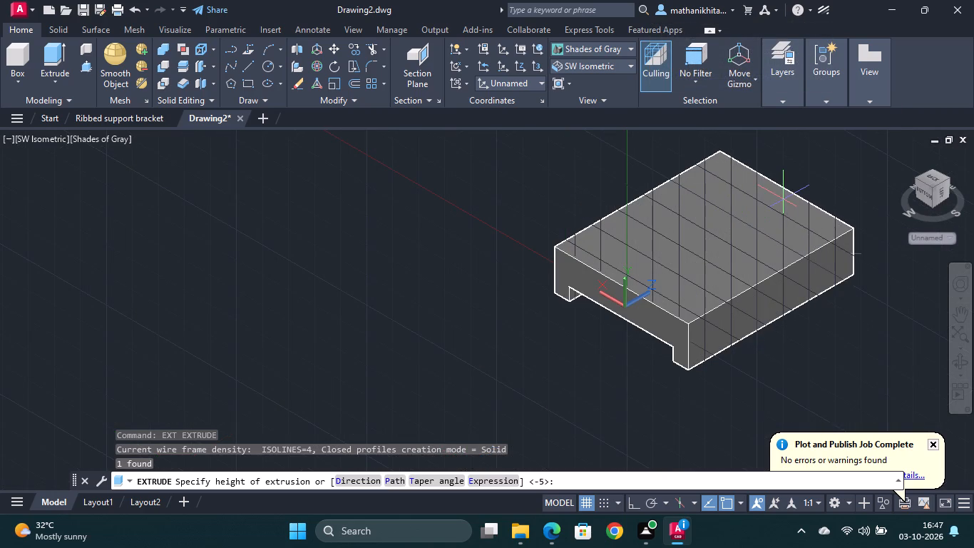
middle_drag(784, 200, 579, 252)
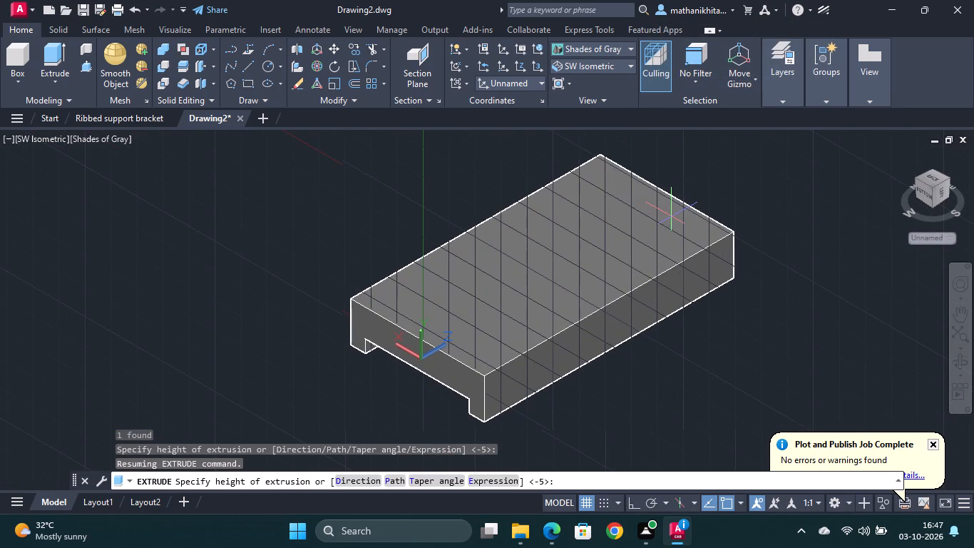
text(100)
key(Return)
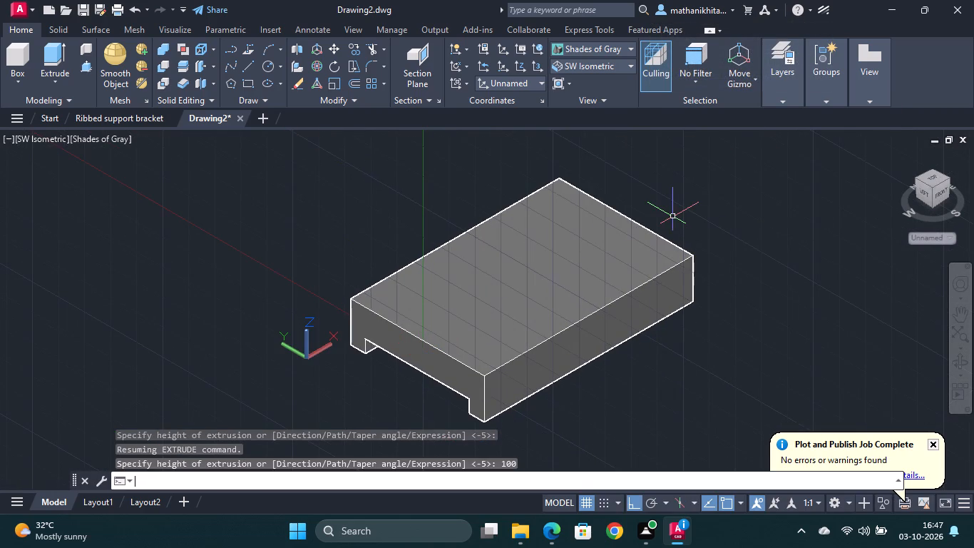
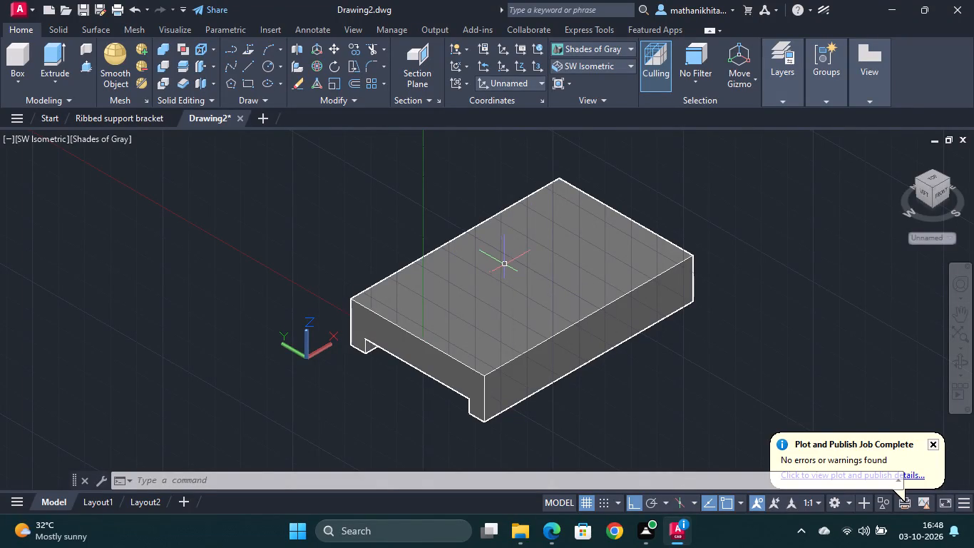
Draw a 64 by 38 mm rectangle of lines on the base's top face, flush with its +X end.
key(l)
key(Return)
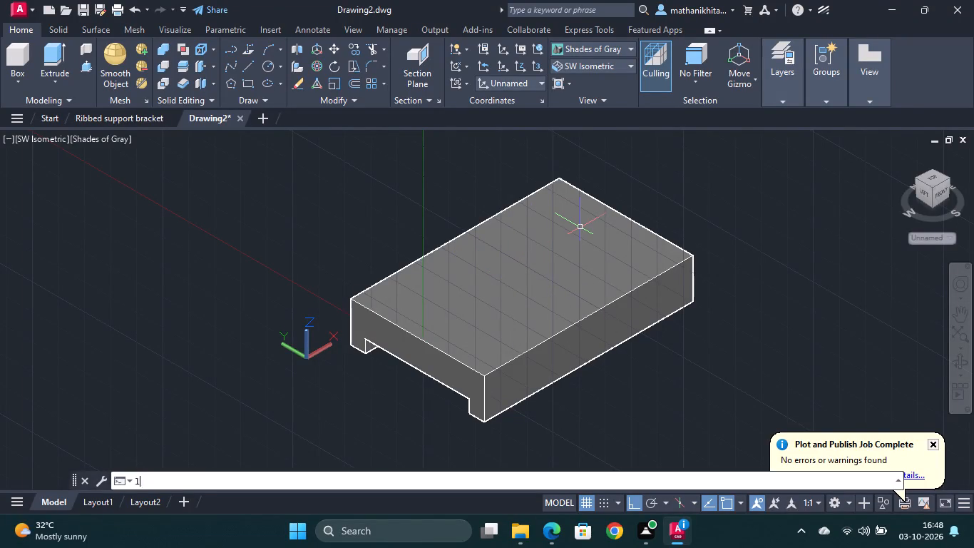
click(560, 181)
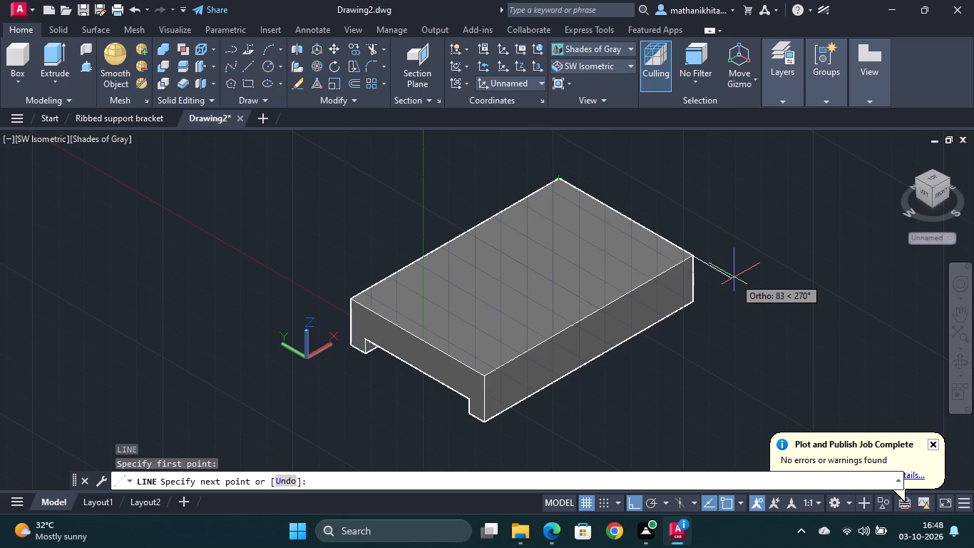
text(64)
key(space)
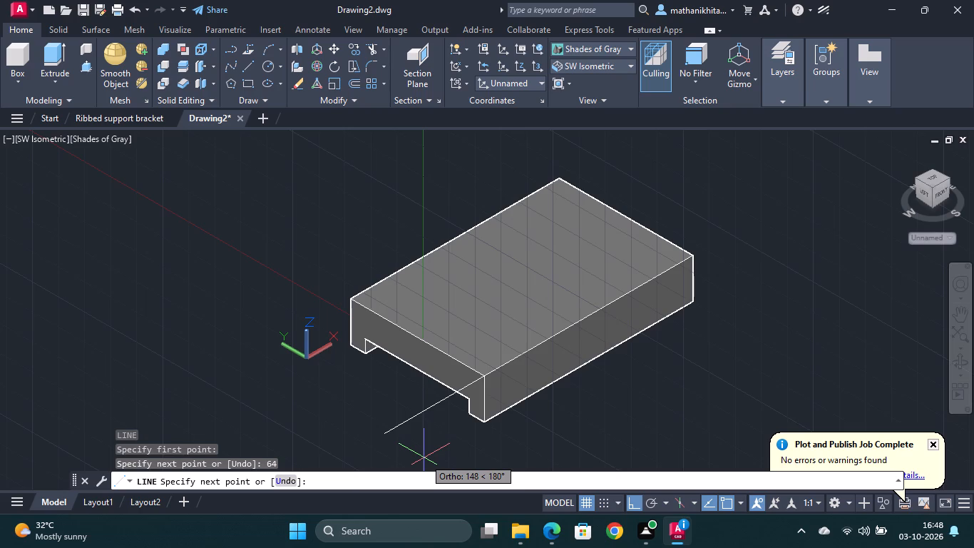
text(38)
key(Return)
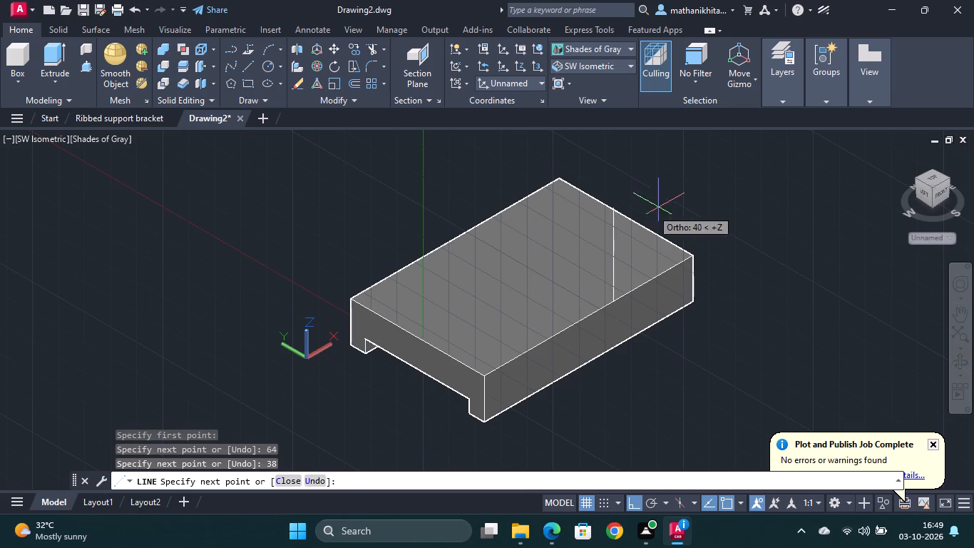
text(64)
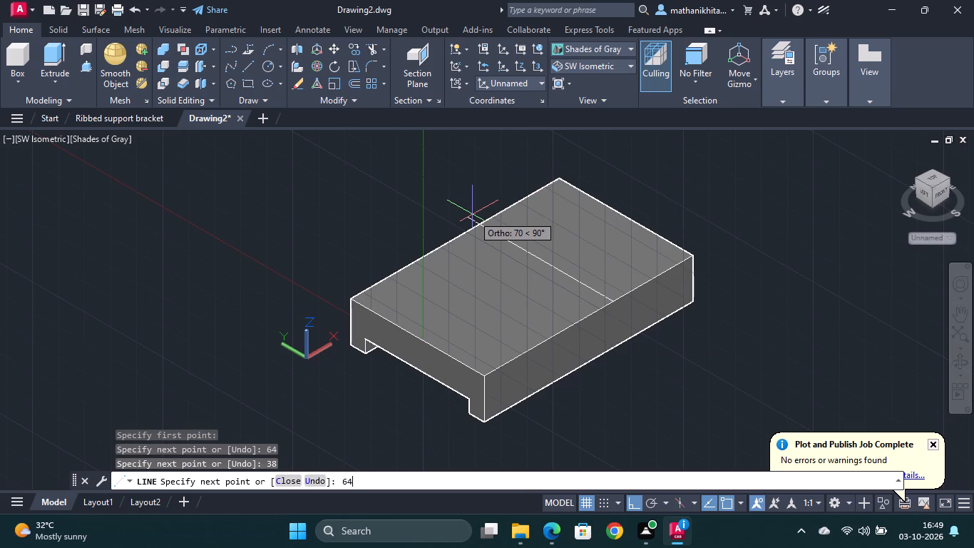
key(Return)
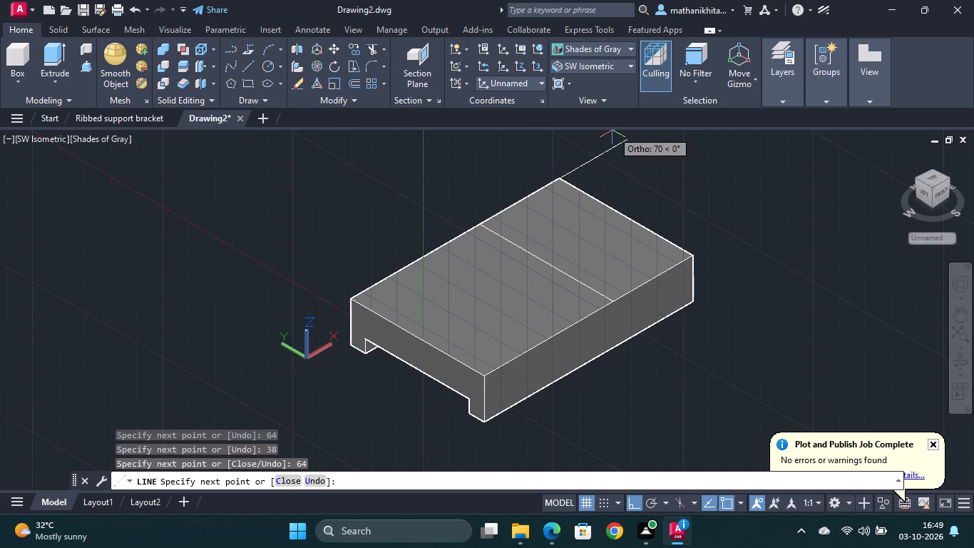
text(38)
key(Return)
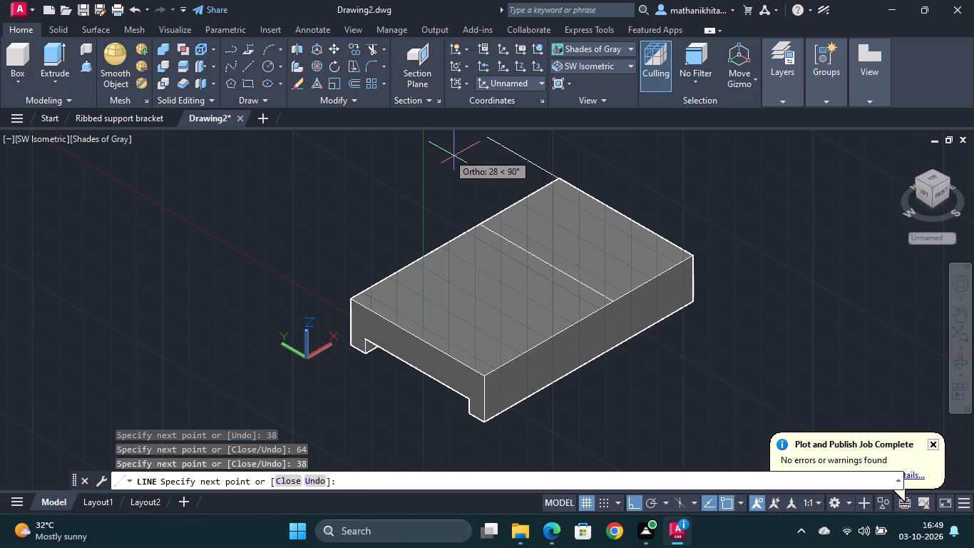
End the line command and switch the visual style of the view to 2D Wireframe.
scroll(507, 182, up, 3)
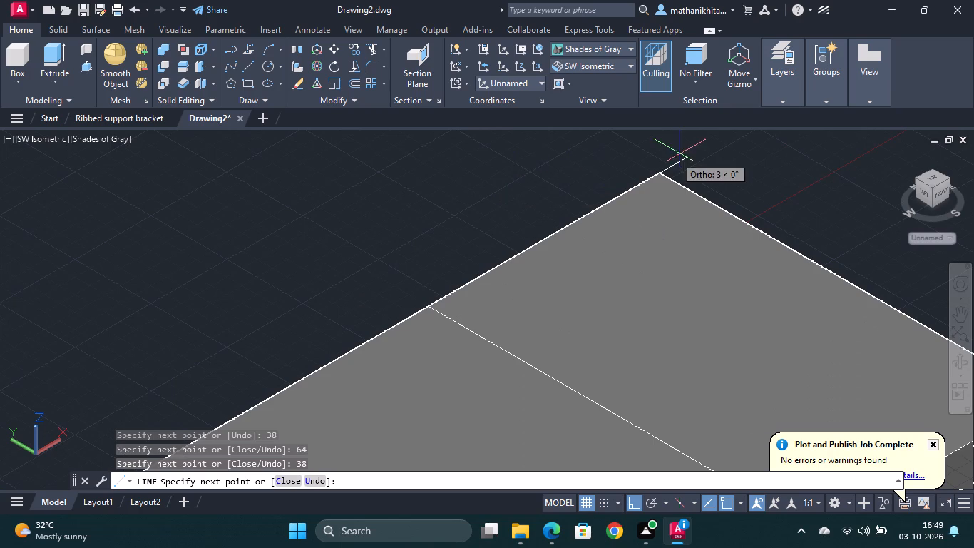
click(599, 46)
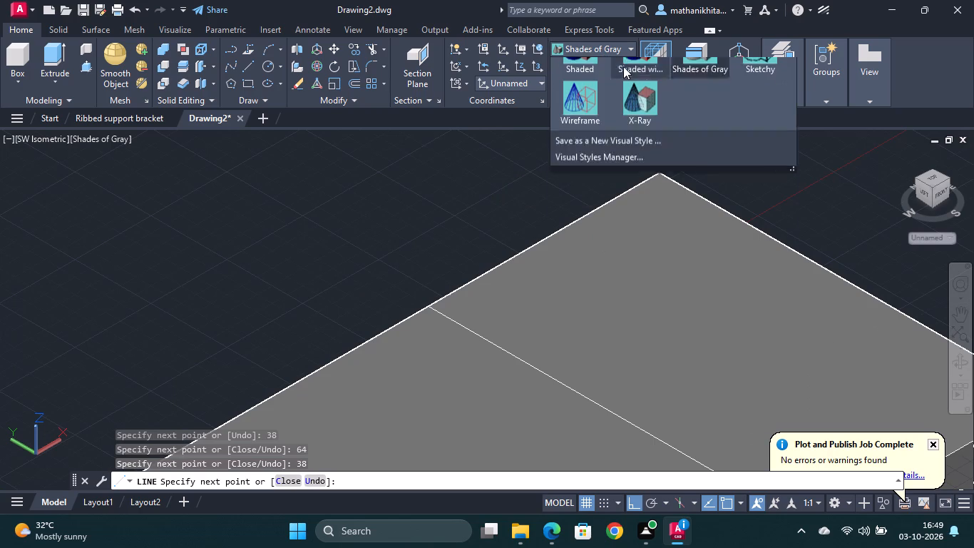
click(583, 84)
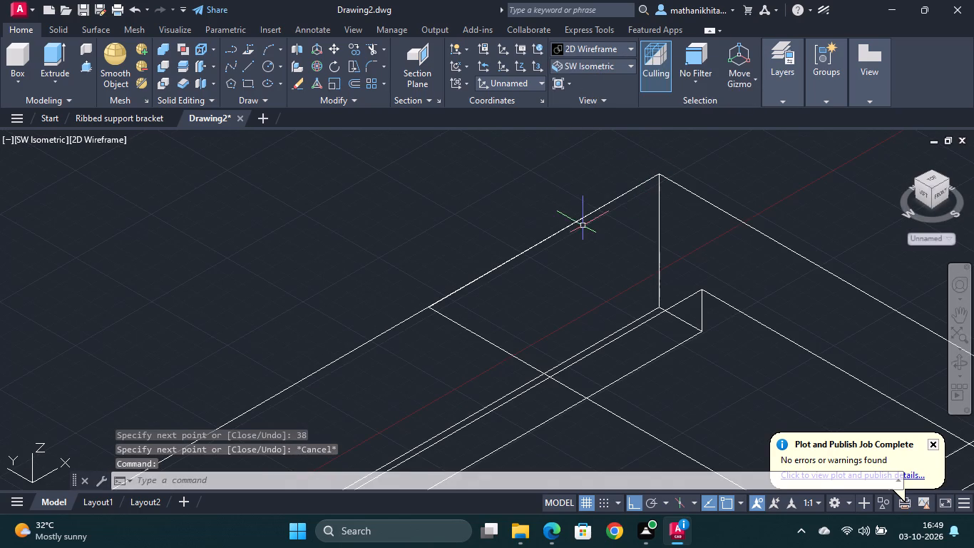
Join the four lines of the 64 by 38 mm rectangle into a single polyline.
click(575, 222)
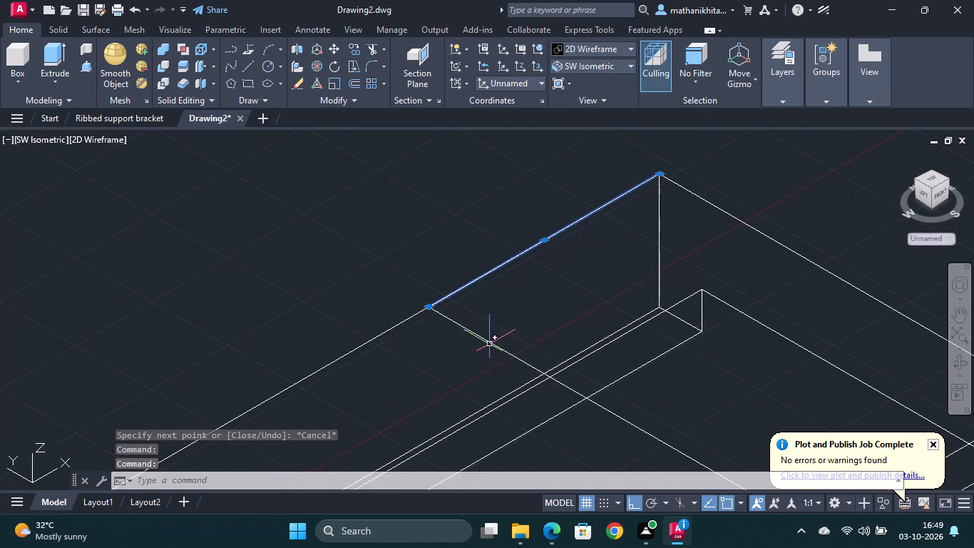
click(489, 342)
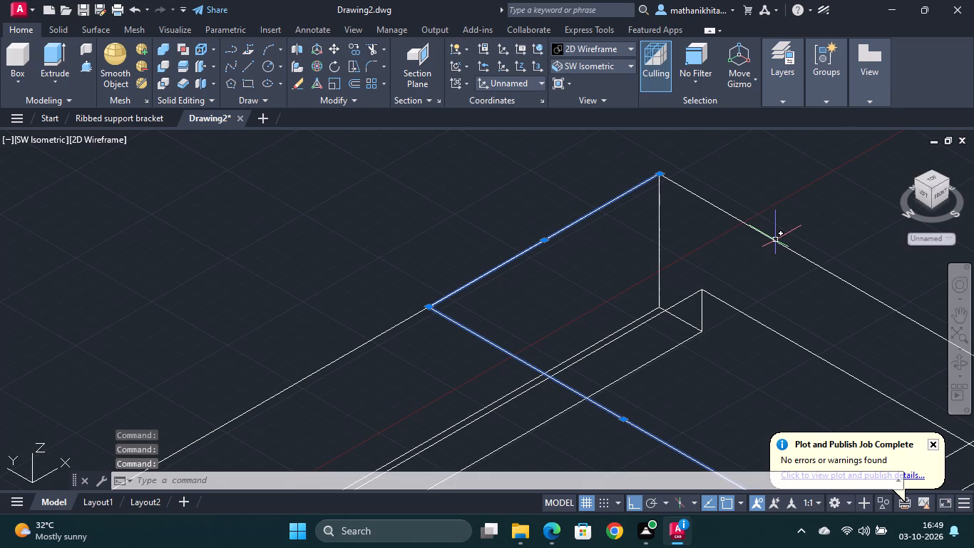
click(775, 241)
scroll(775, 245, down, 2)
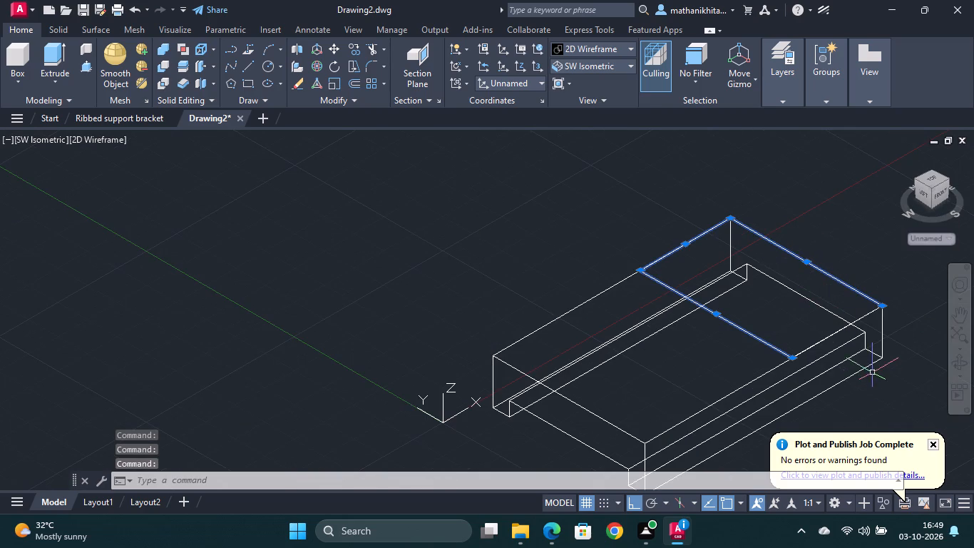
click(830, 337)
text(j)
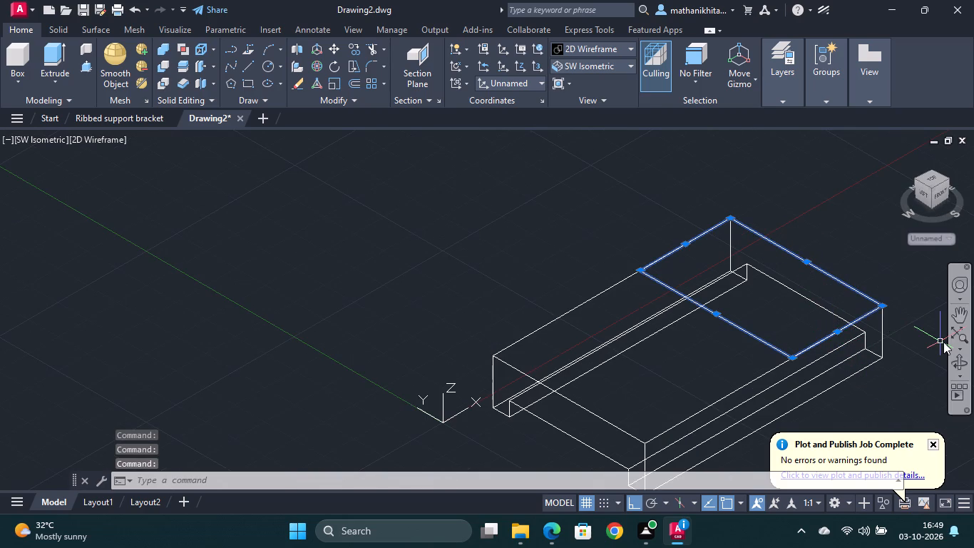
key(space)
Extrude the joined rectangle 25 mm upward into a solid block on the base.
click(759, 341)
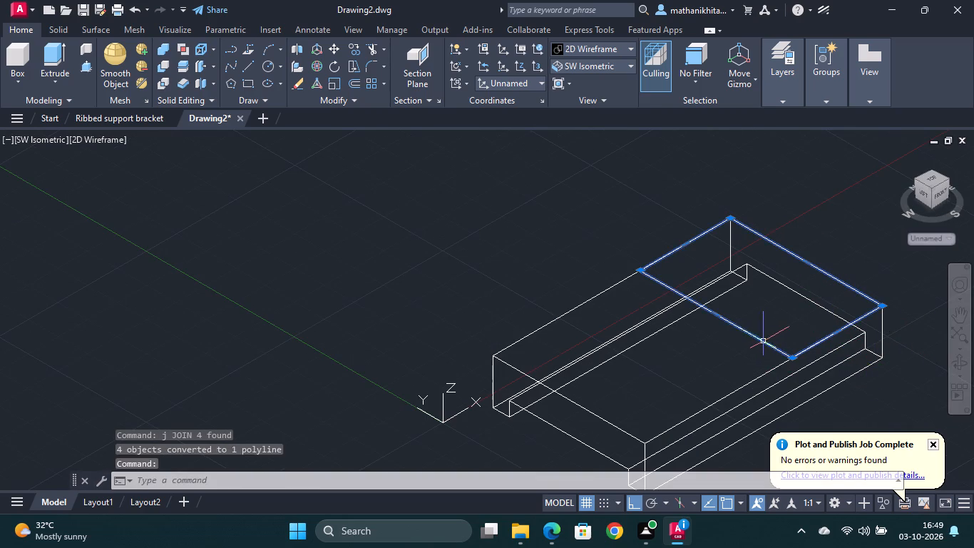
click(51, 54)
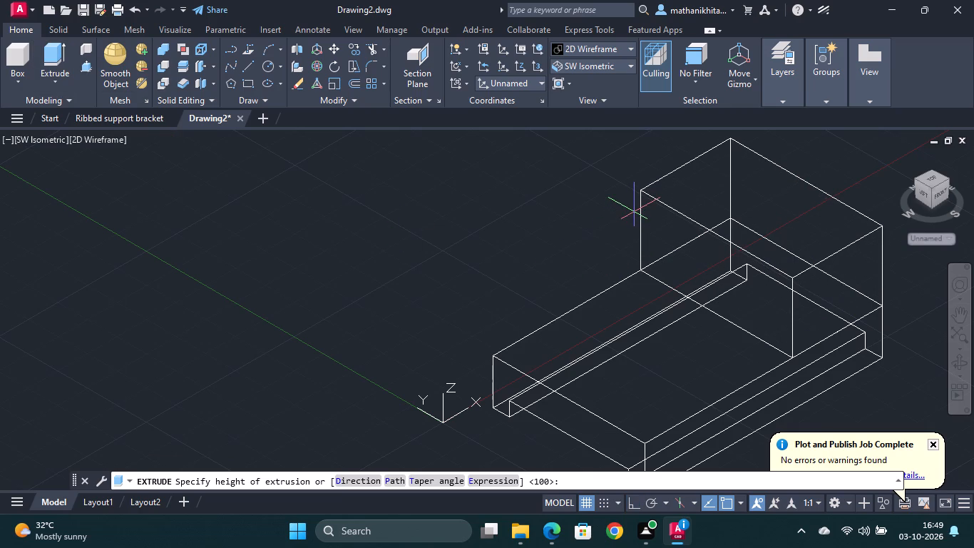
text(25)
key(Return)
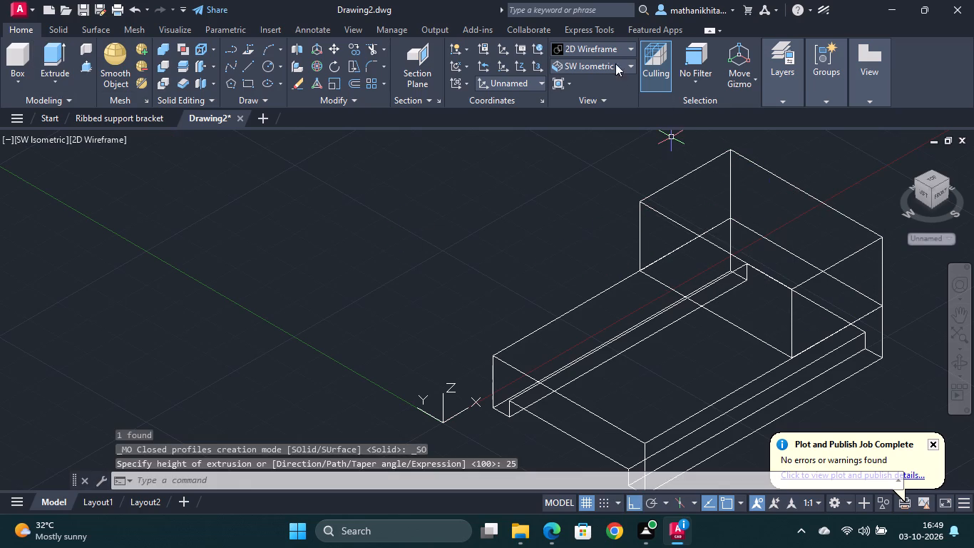
Switch the visual style of the view to Shades of Gray.
click(608, 48)
click(707, 135)
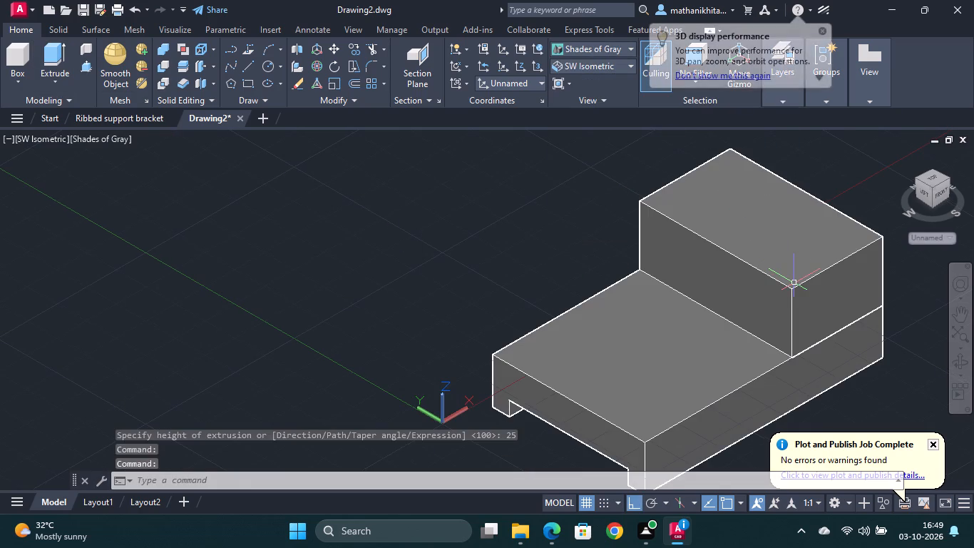
Unite the raised block and the notched base into one solid with Union.
click(831, 363)
click(825, 323)
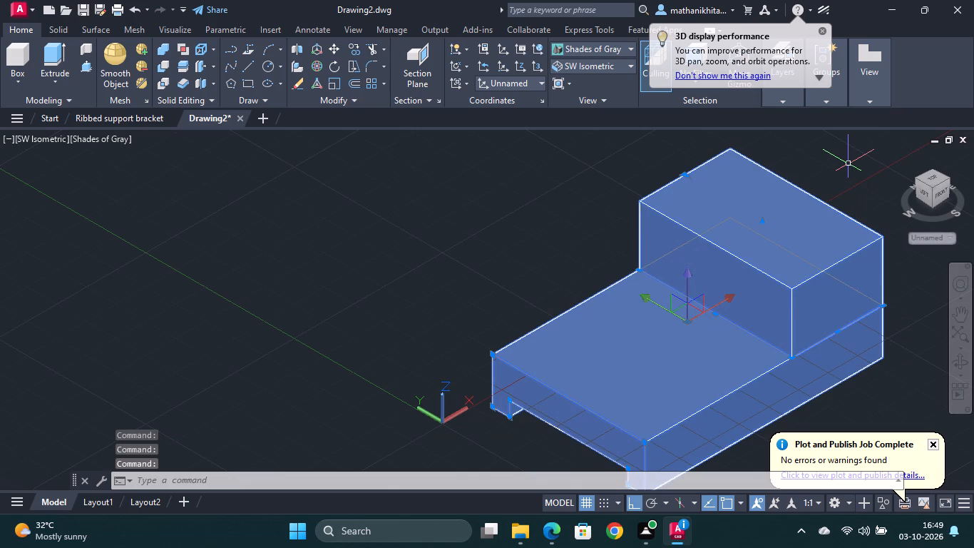
text(uni)
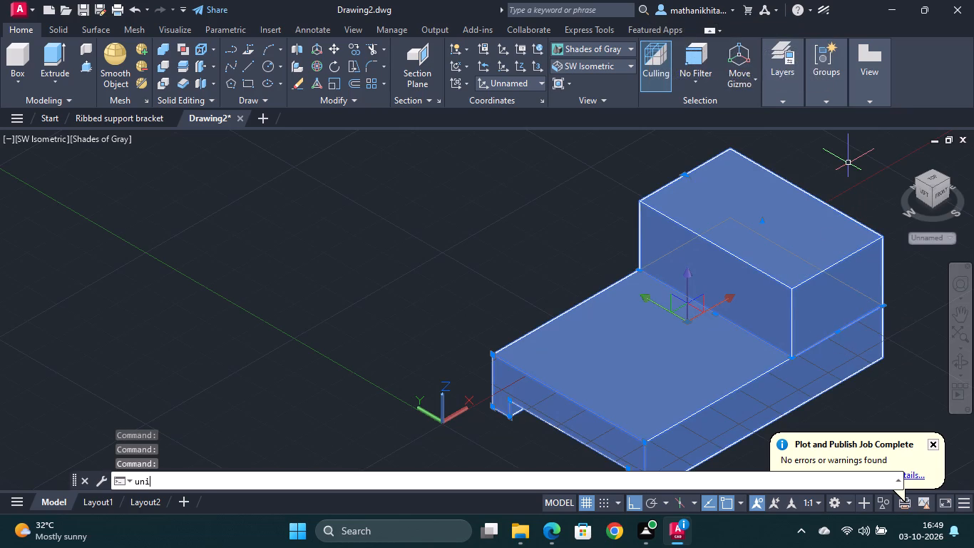
key(Return)
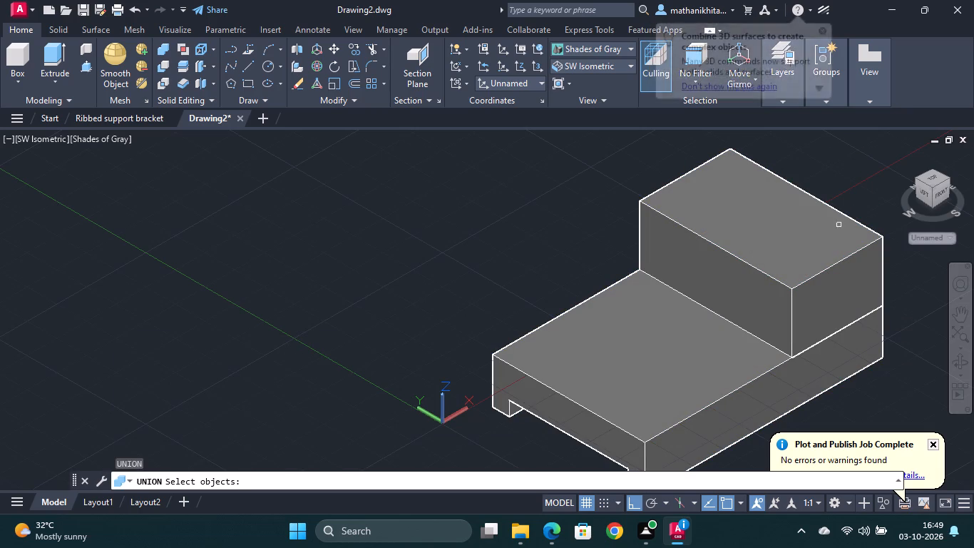
click(832, 243)
click(712, 380)
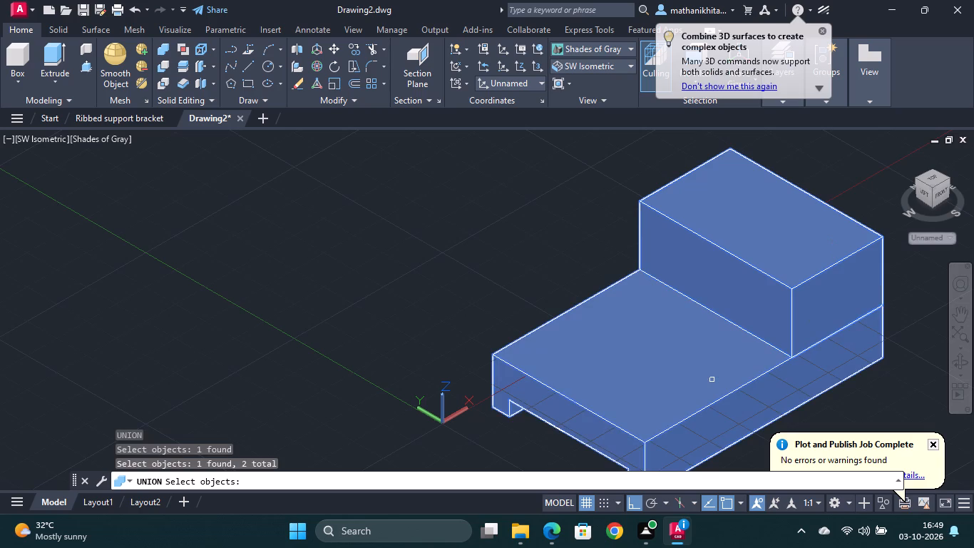
key(Return)
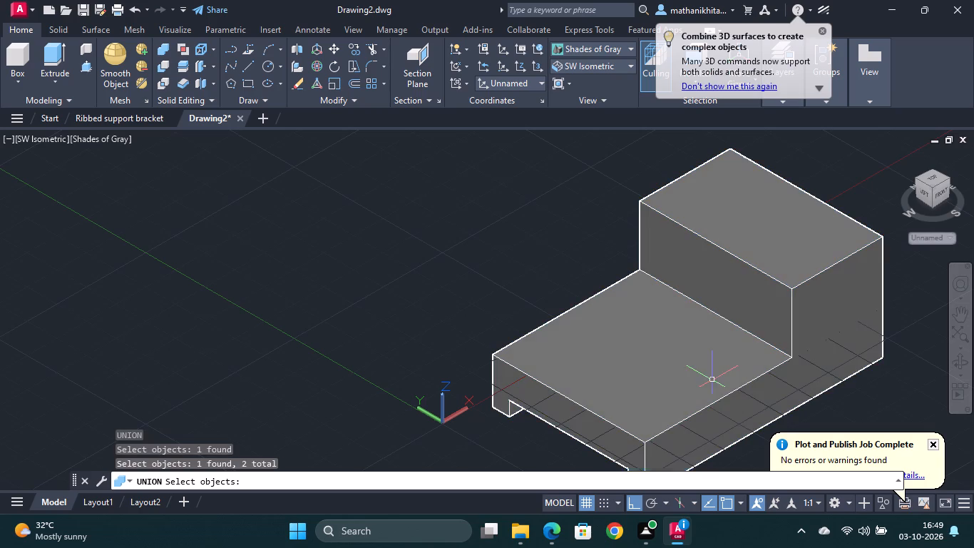
click(720, 352)
key(Escape)
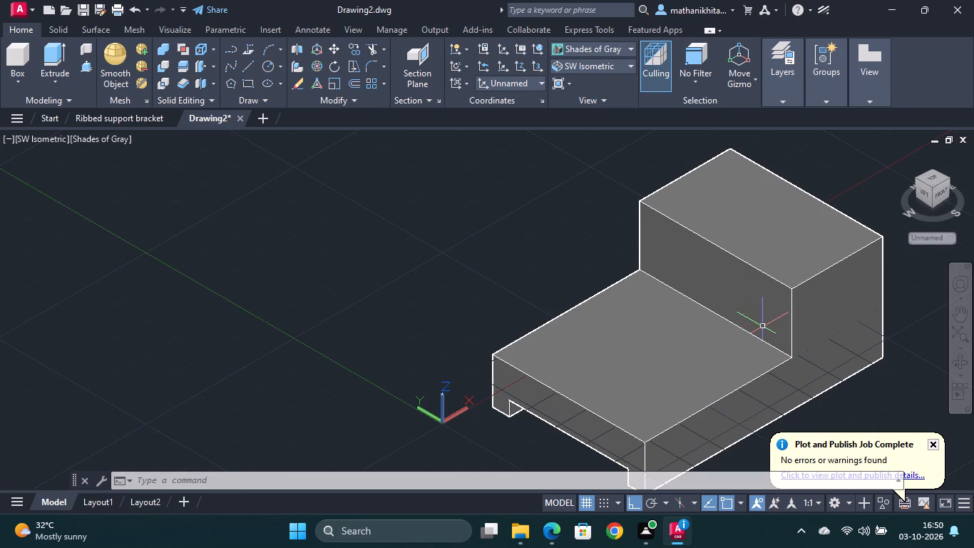
click(707, 286)
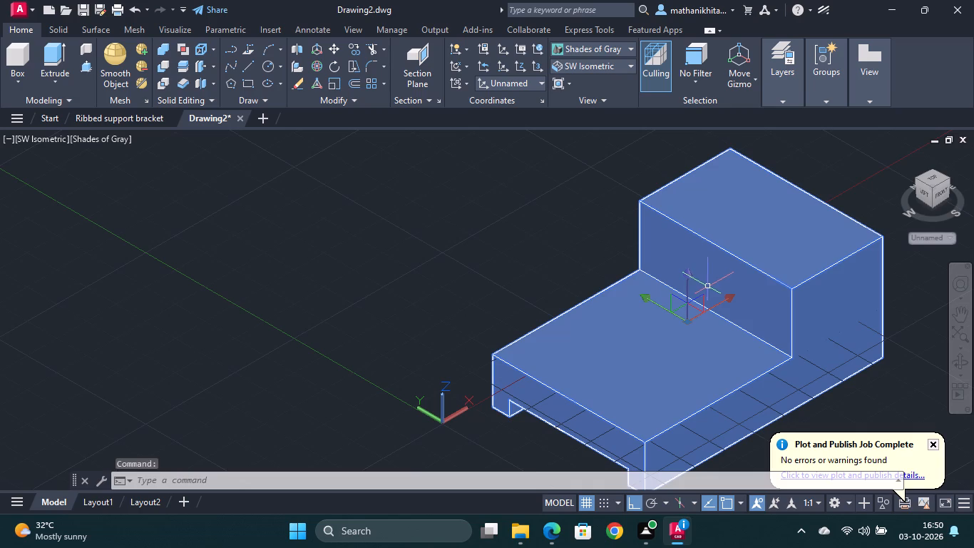
key(Escape)
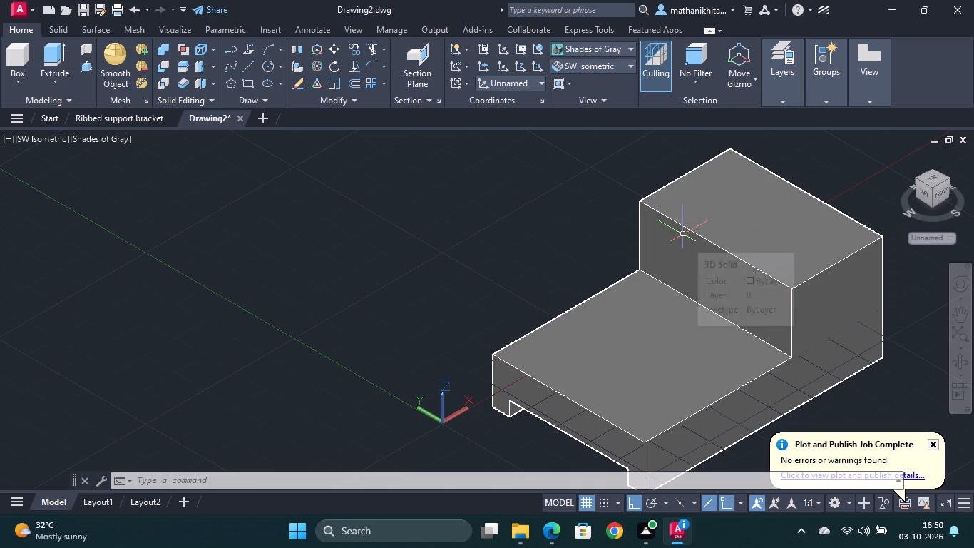
Draw a 13 mm line from the raised block's +Y corner along its step-side top edge, continuing to the midpoint of the far vertical edge.
key(l)
key(Return)
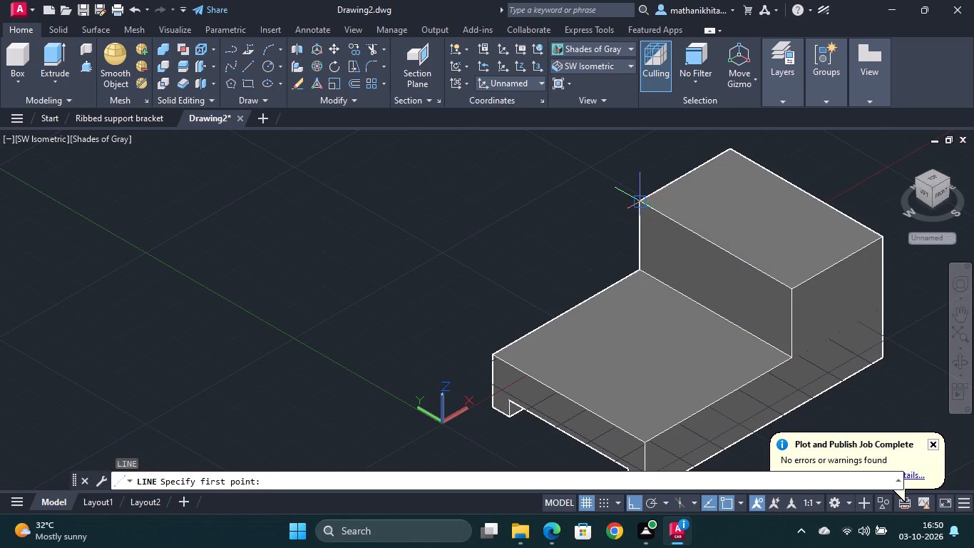
click(639, 205)
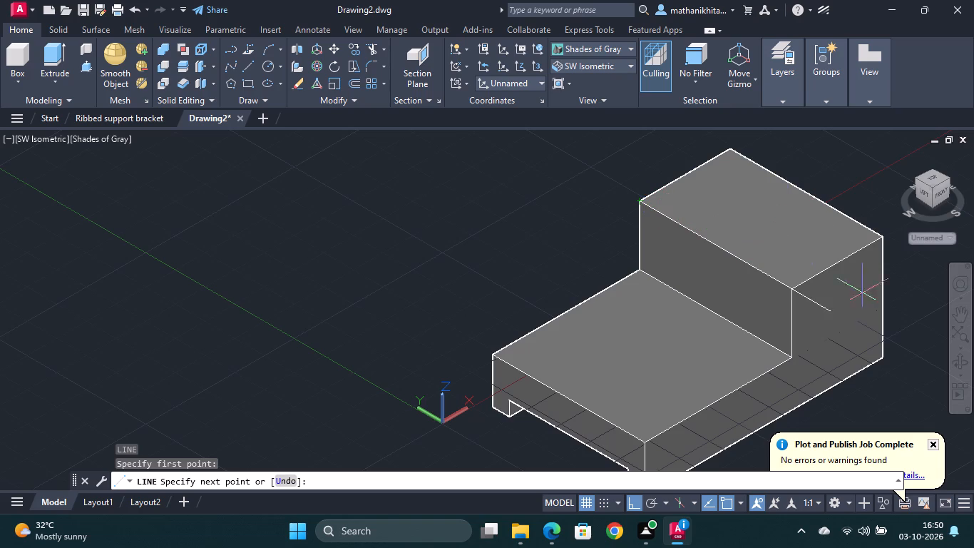
text(13)
key(Return)
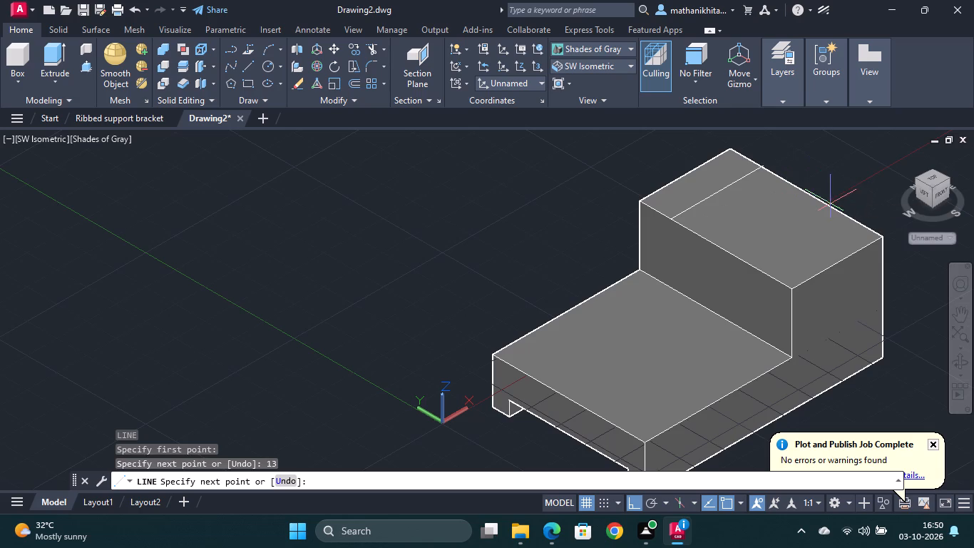
click(729, 213)
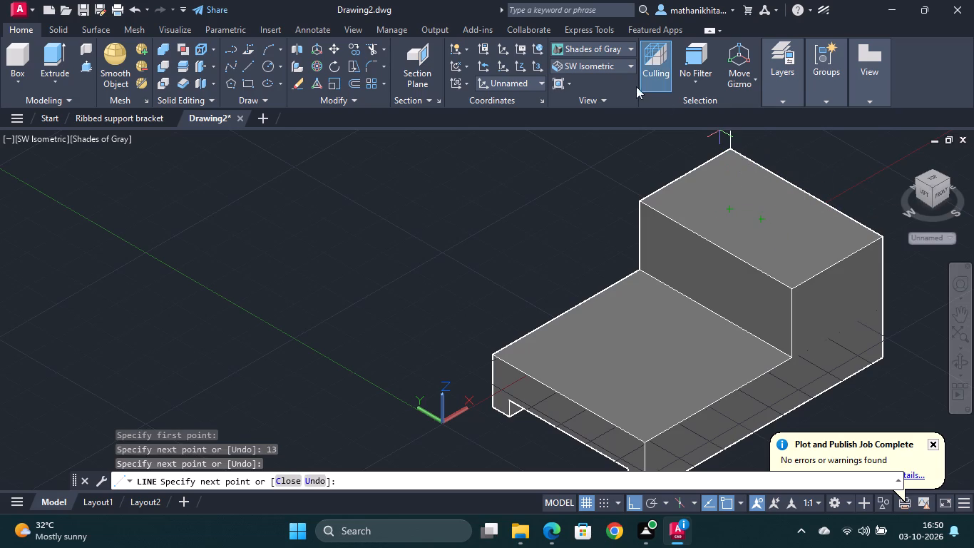
Leave the line command and switch the visual style of the view to 2D Wireframe.
click(596, 53)
click(594, 80)
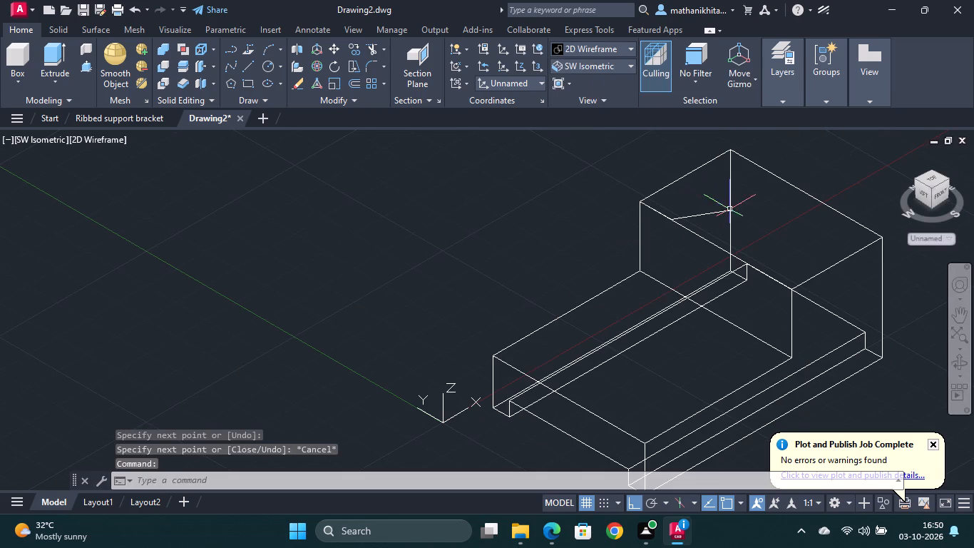
key(Escape)
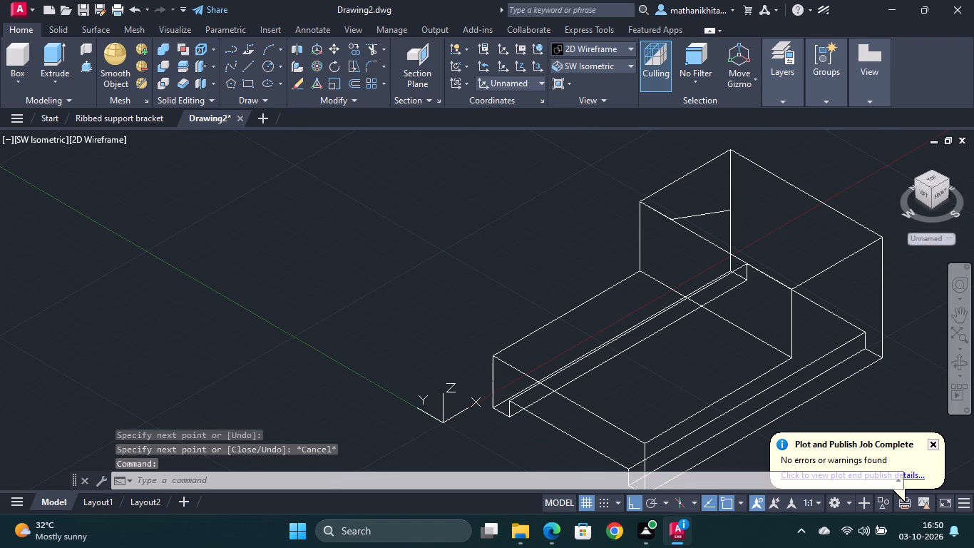
Draw a 20 mm line from the raised block's +Y corner along its far top edge, continuing to the end of the step-side 13 mm line with Ortho off.
key(l)
key(Return)
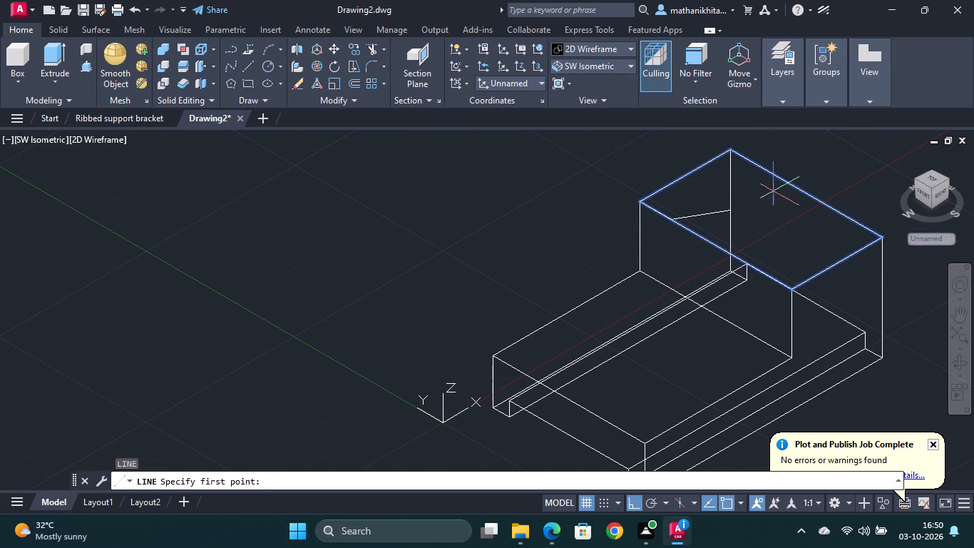
click(732, 151)
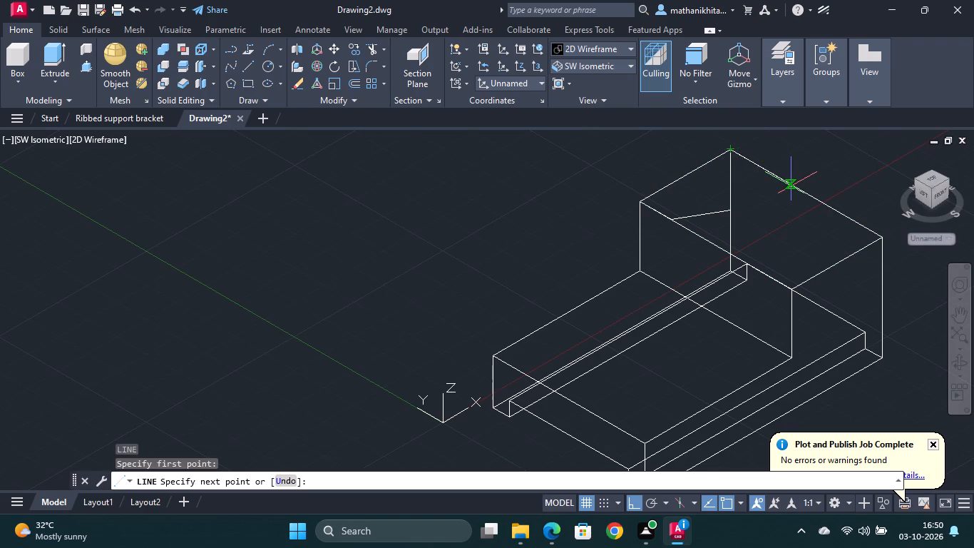
text(20)
key(Return)
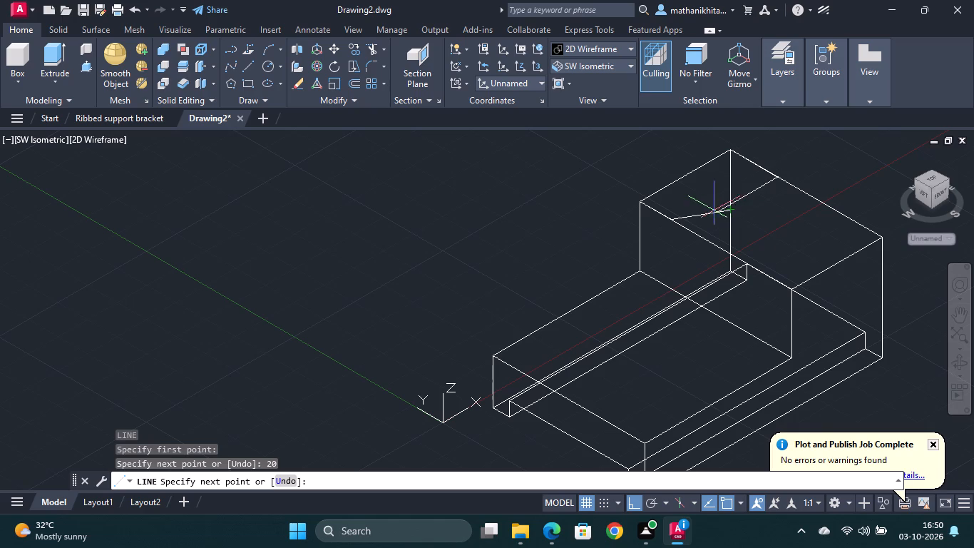
key(F8)
click(670, 216)
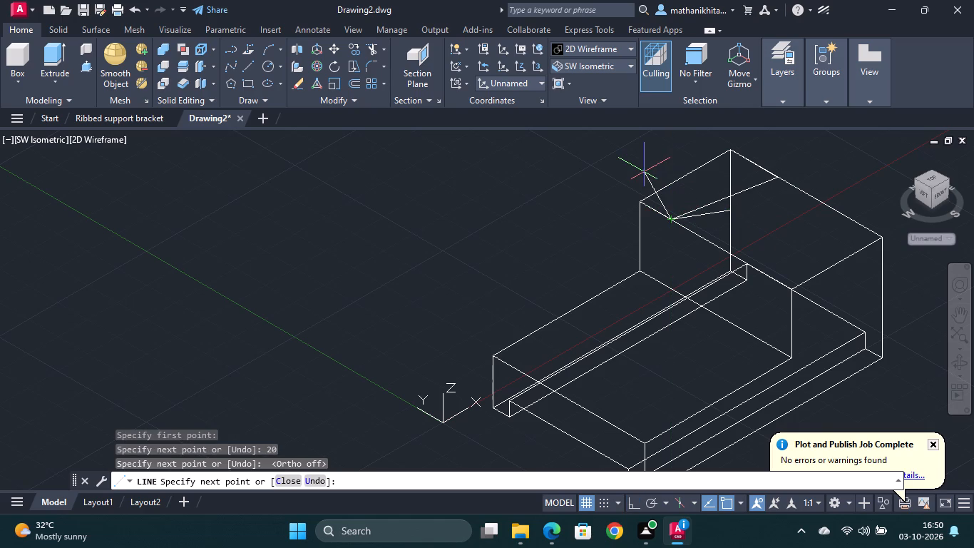
key(Escape)
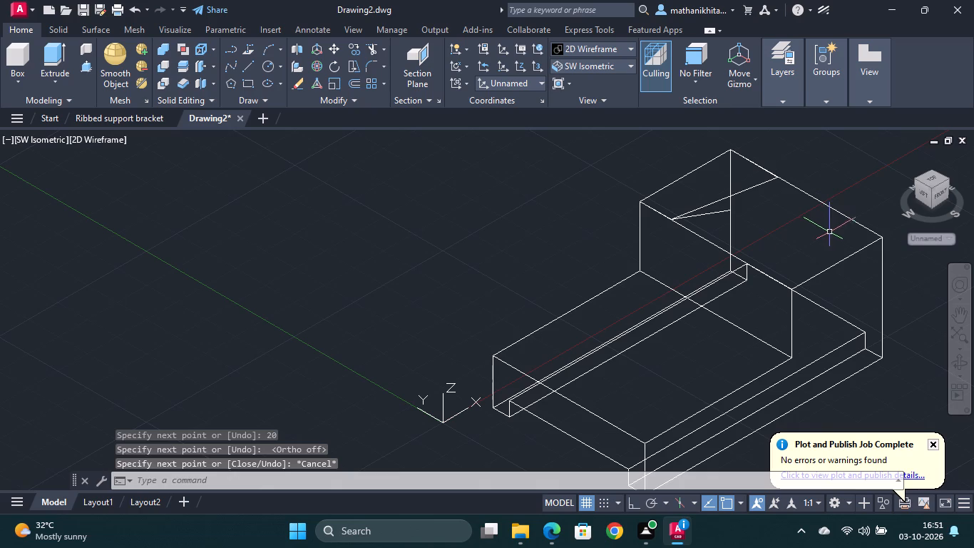
Draw a 20 mm line from the raised block's far −Y top corner along the far top edge.
key(l)
key(Return)
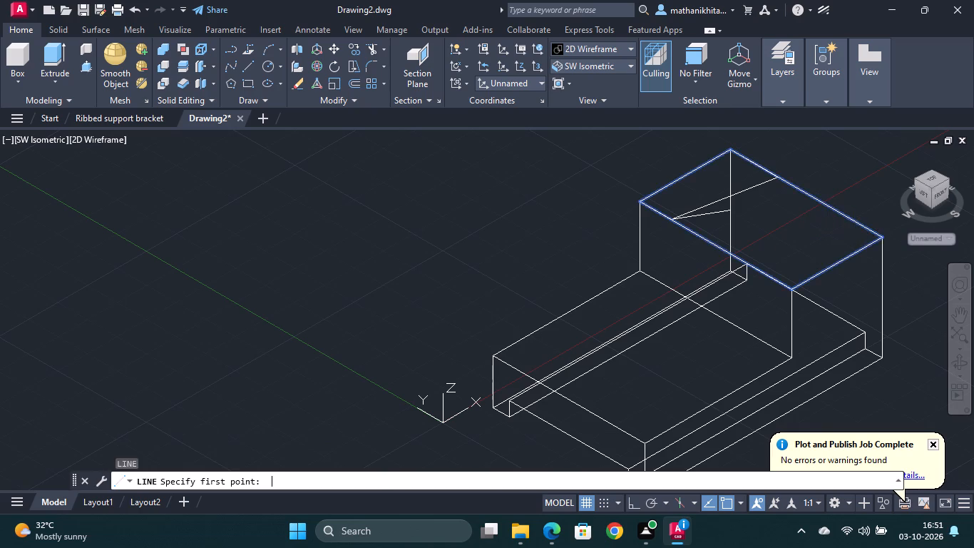
click(879, 236)
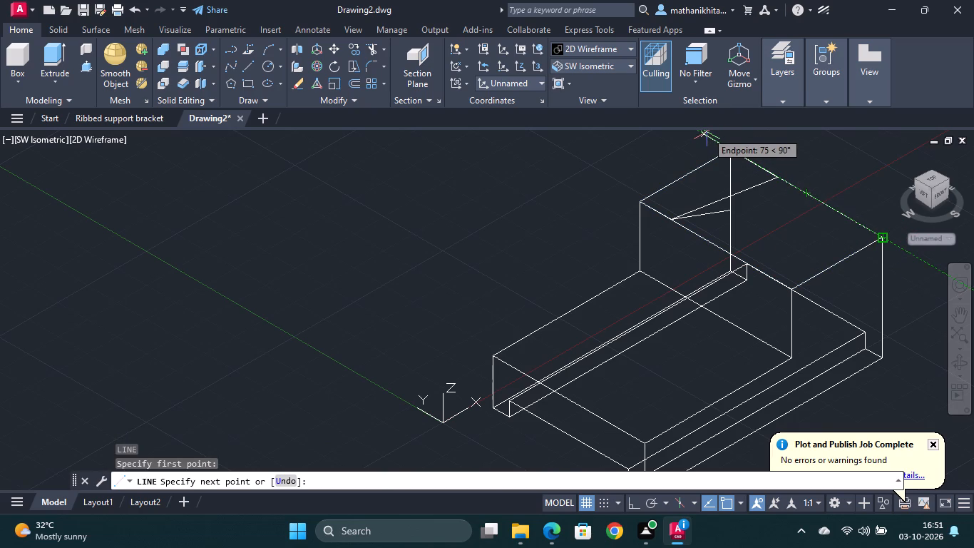
text(20)
key(Return)
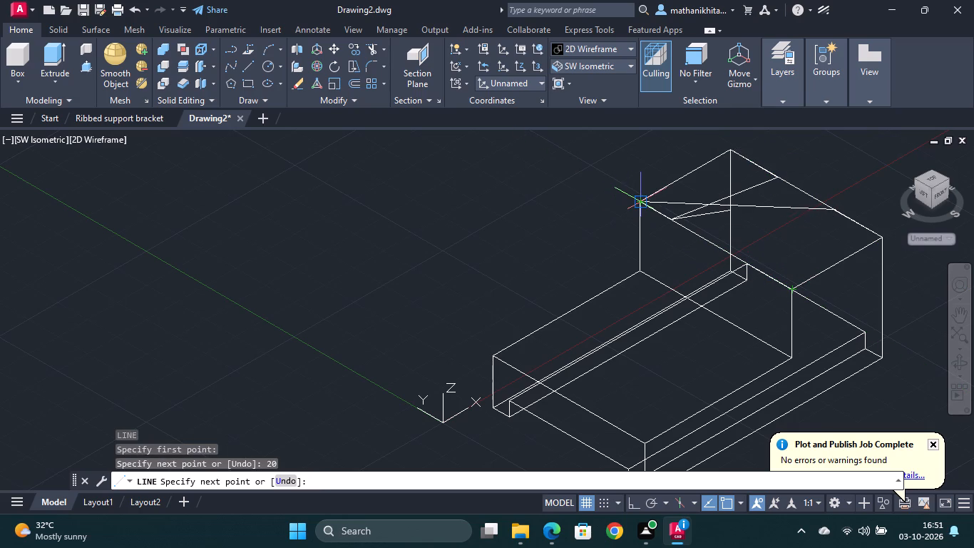
key(Escape)
Draw a 13 mm line from the raised block's step-side −Y top corner along that edge, continuing to a free point over the top face.
text(l)
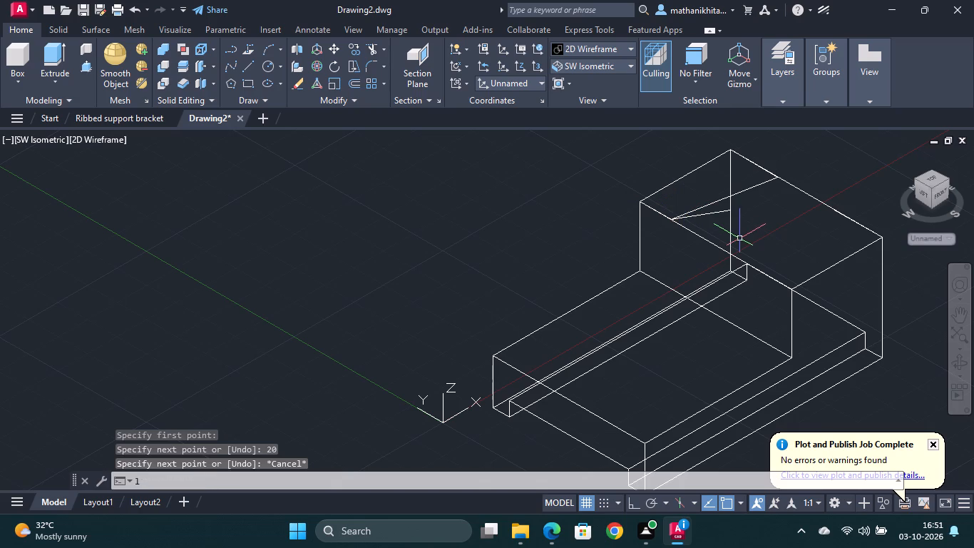
key(space)
click(793, 292)
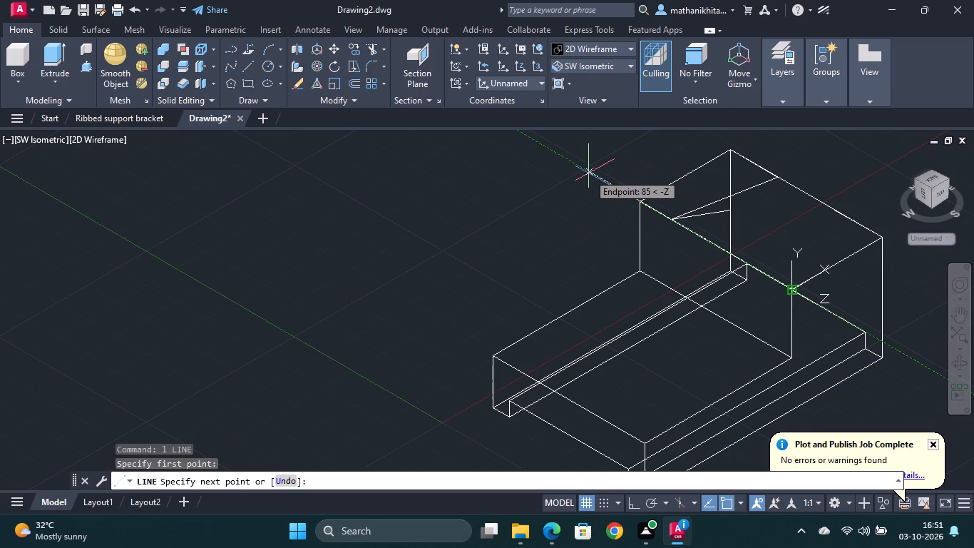
text(13)
key(Return)
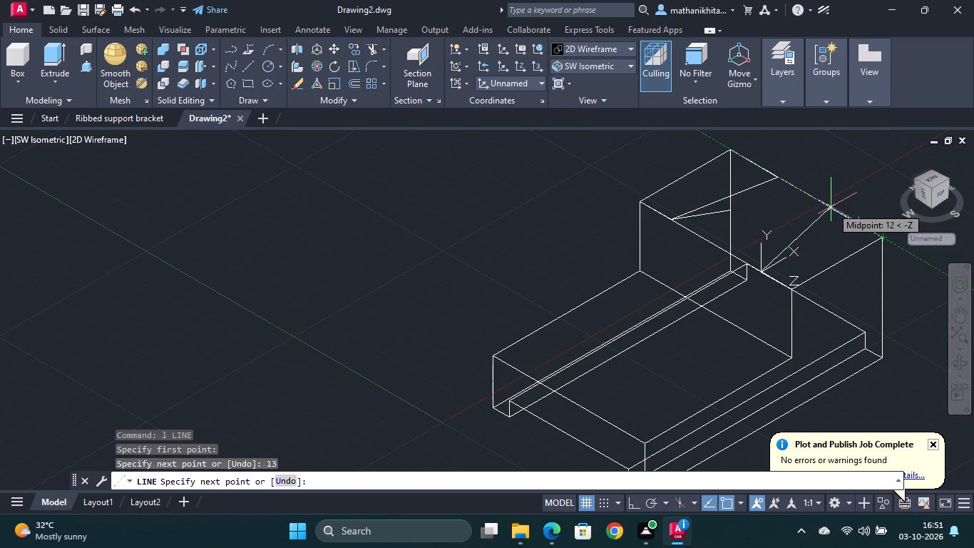
click(801, 228)
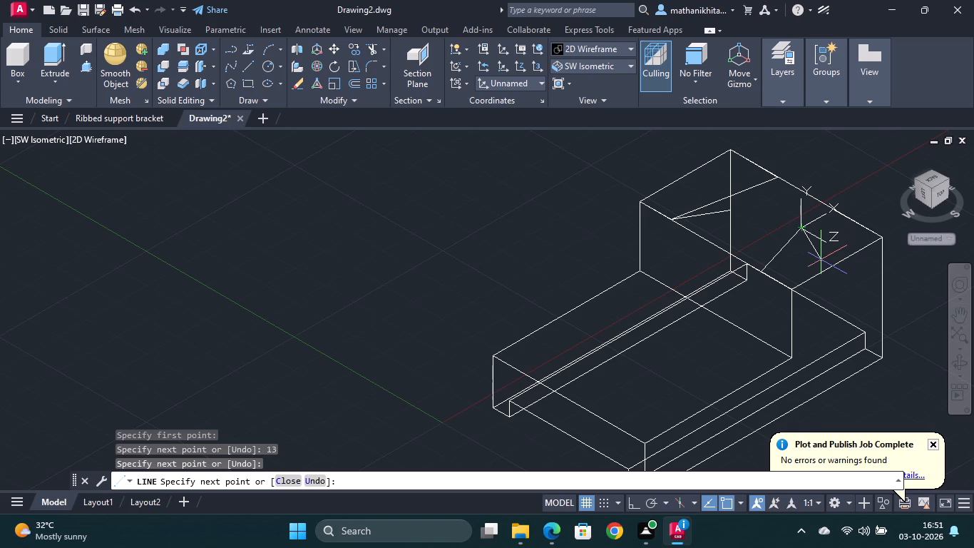
key(Escape)
Draw a line across the block's top joining the inner ends of the −Y side's 20 mm and 13 mm edge lines.
click(839, 213)
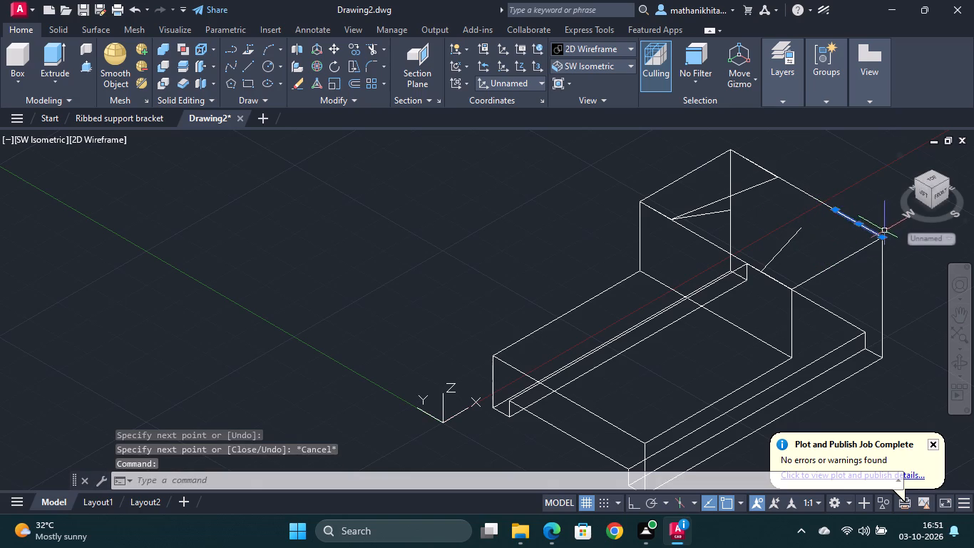
key(l)
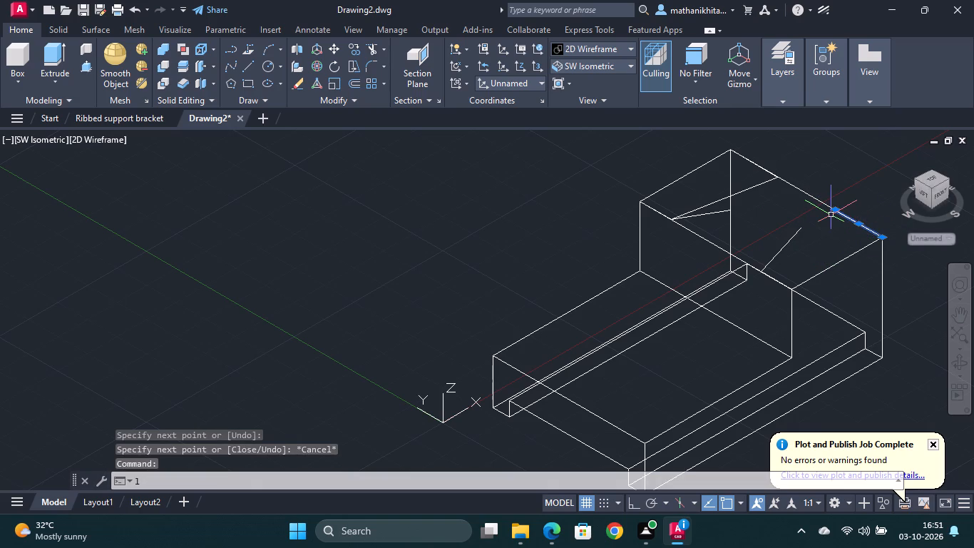
key(space)
click(831, 208)
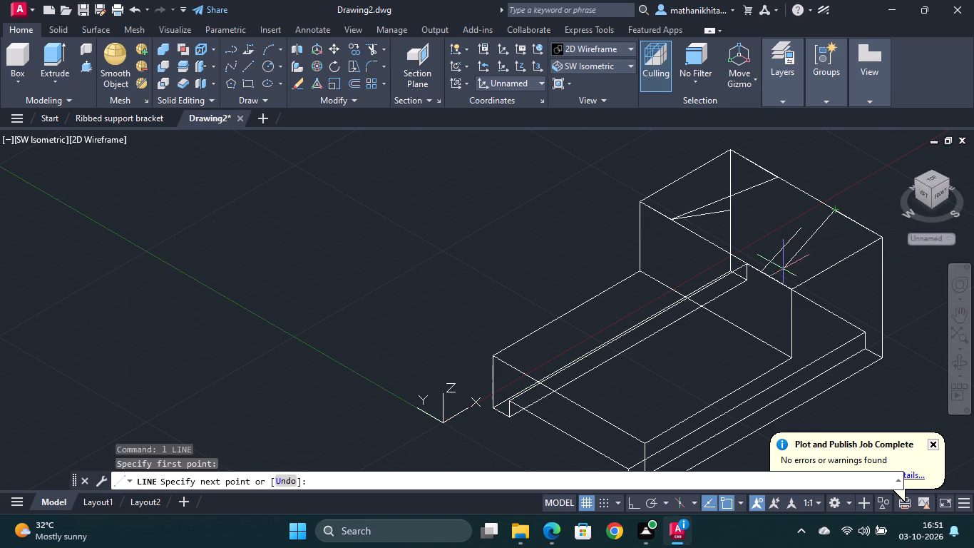
click(759, 273)
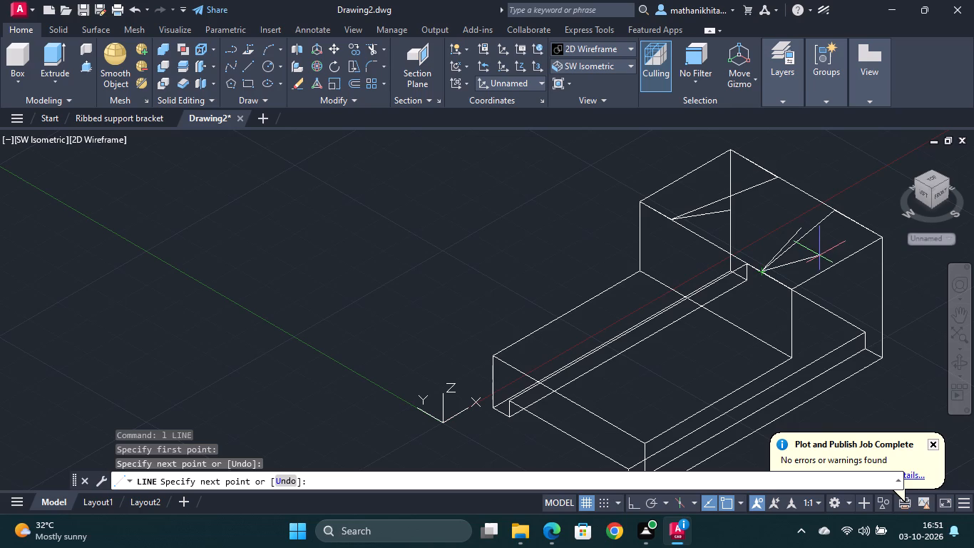
key(Escape)
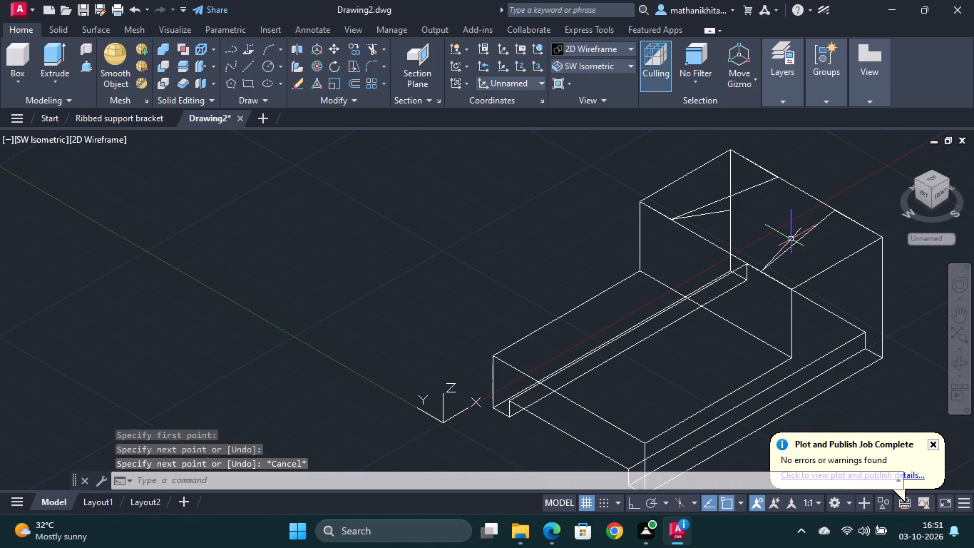
Erase the stray line over the top face and the line running to the far vertical edge's midpoint.
click(791, 239)
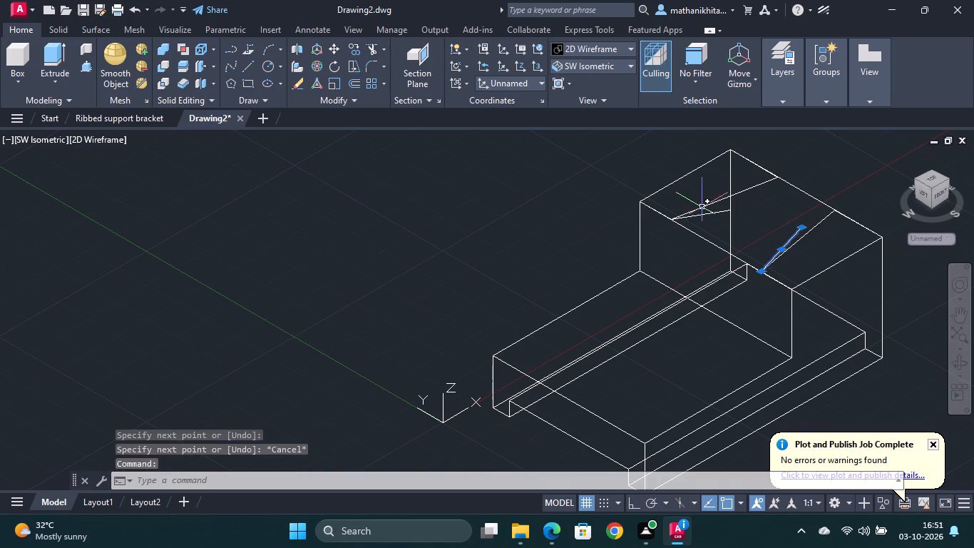
click(707, 212)
key(Delete)
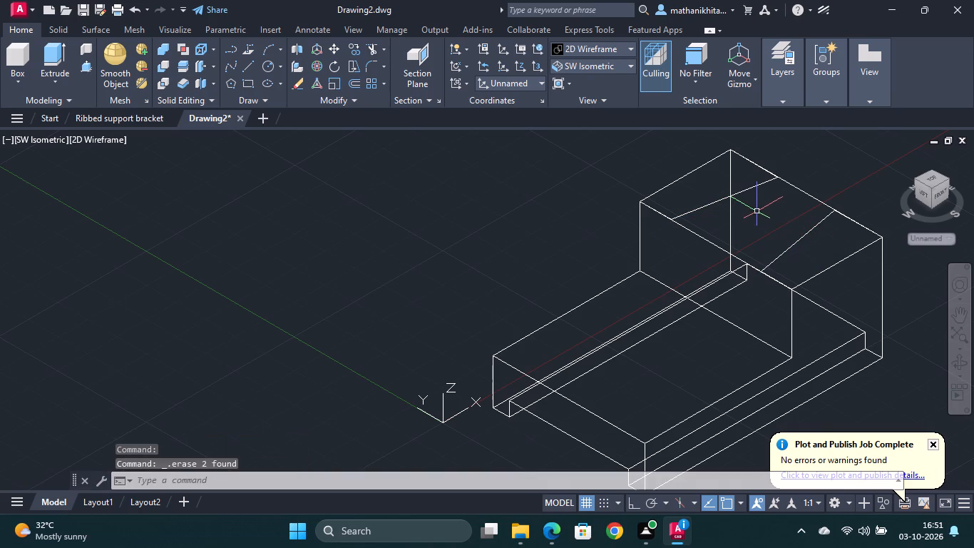
Switch the visual style of the view to Shades of Gray.
click(607, 51)
click(698, 138)
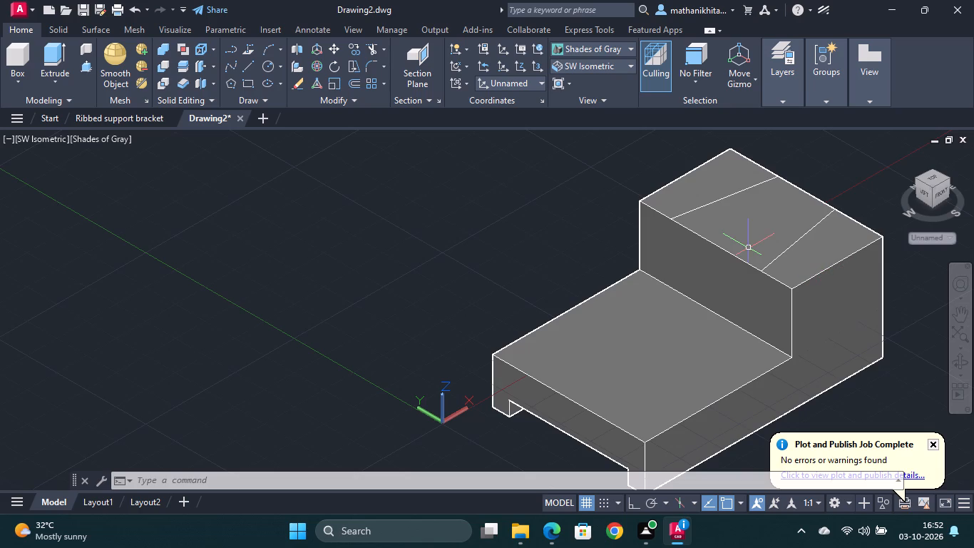
Measure the distances from both ends of the −Y slanted line to the adjacent top corners of the block.
text(di)
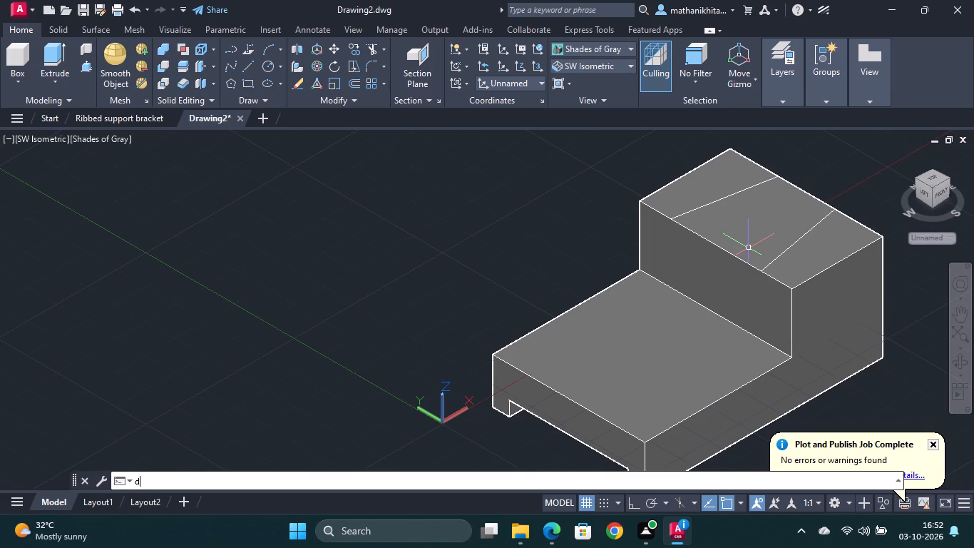
key(space)
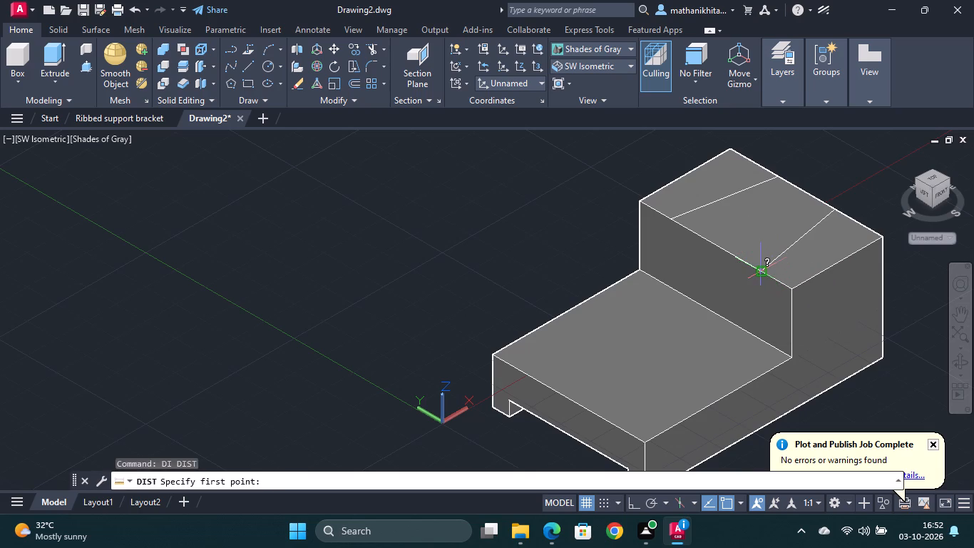
click(763, 273)
click(789, 288)
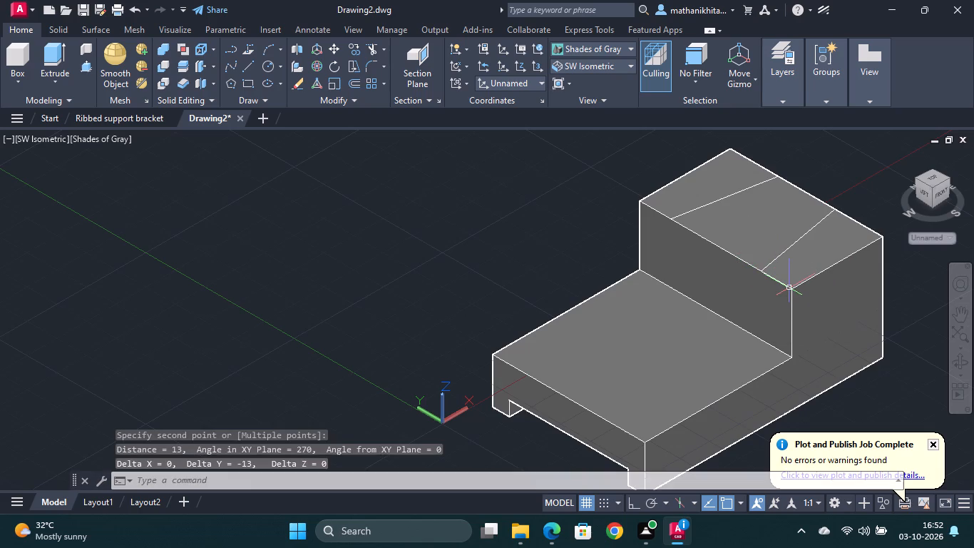
key(Escape)
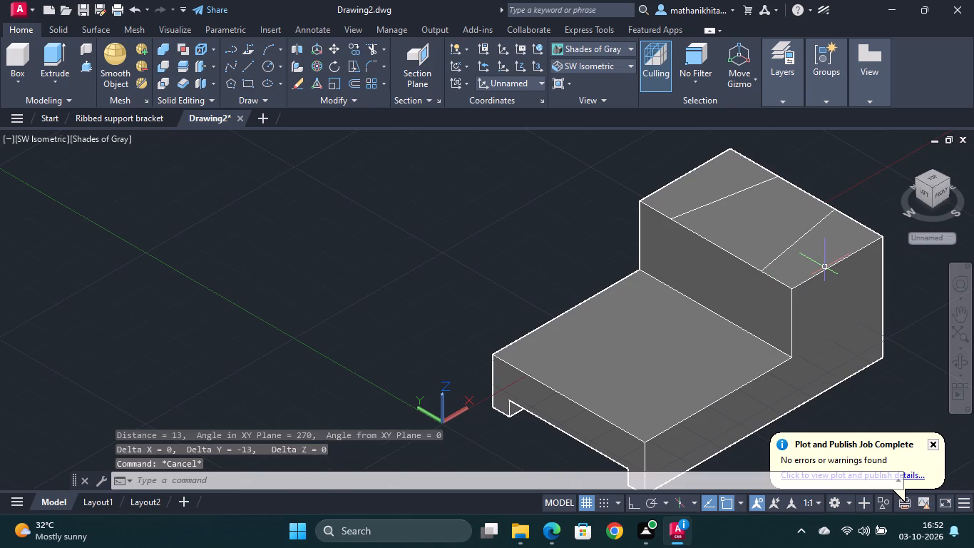
key(d)
key(i)
key(space)
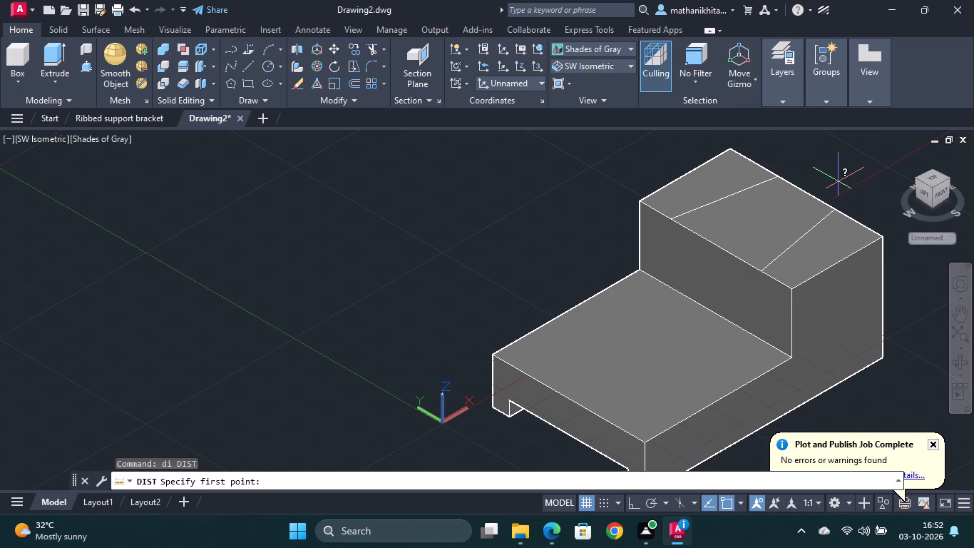
click(831, 211)
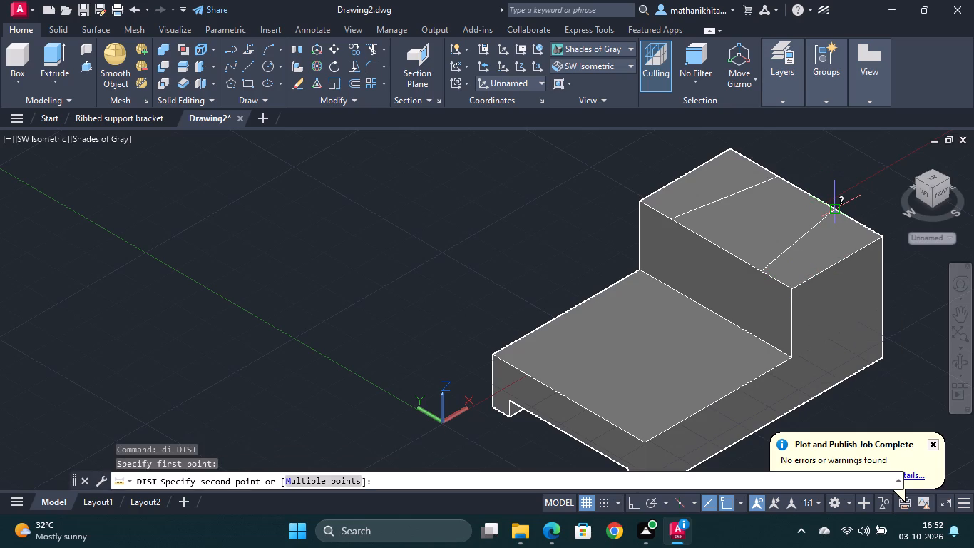
click(878, 237)
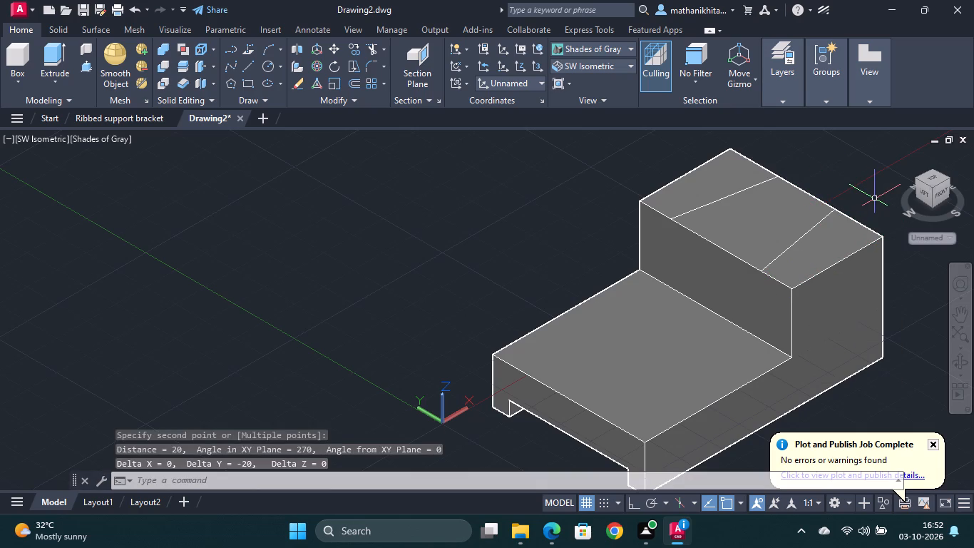
key(Escape)
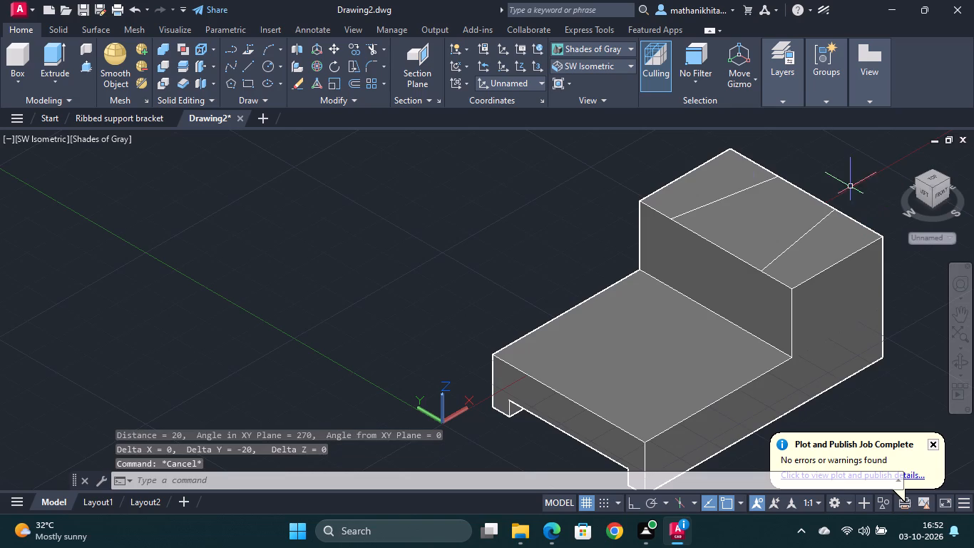
Measure the distances from both ends of the +Y slanted line to the adjacent top corners of the block.
key(d)
key(i)
key(space)
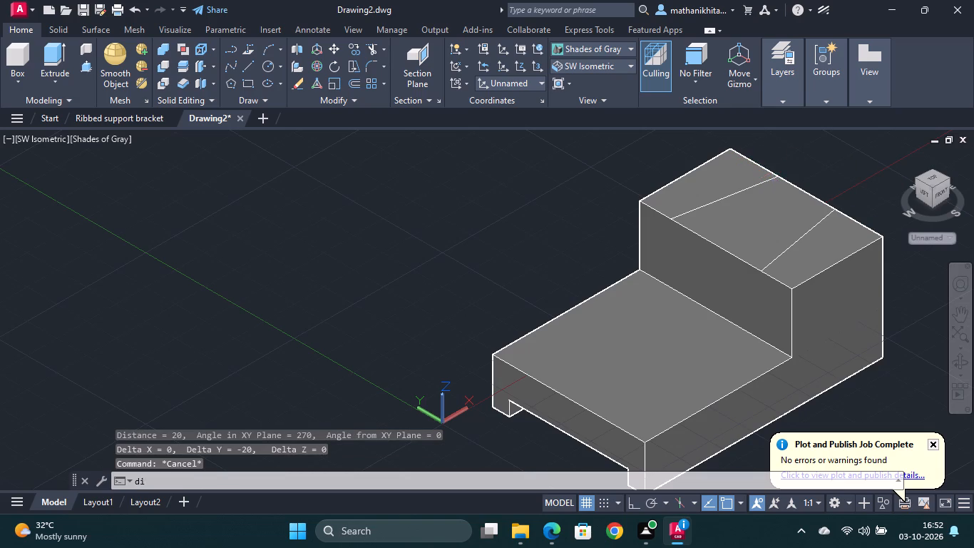
click(779, 177)
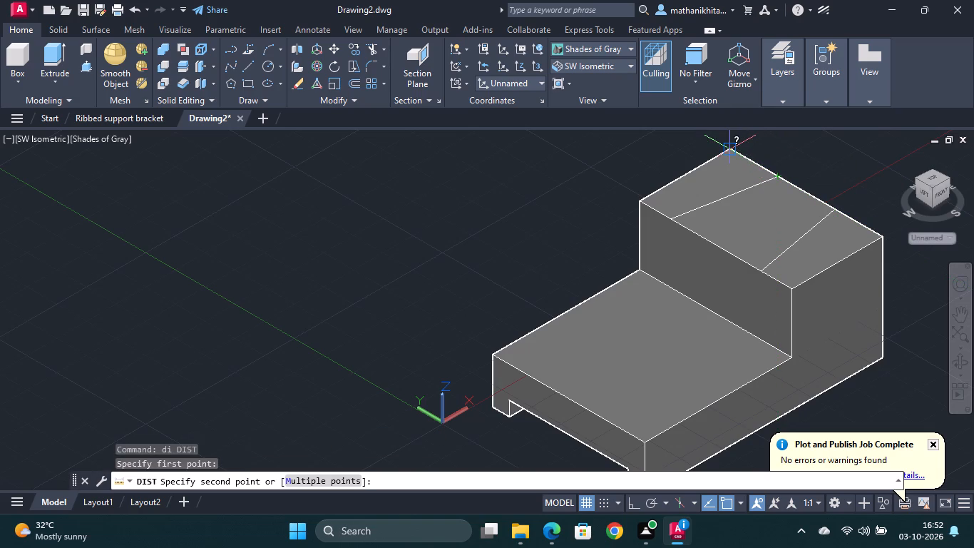
click(733, 148)
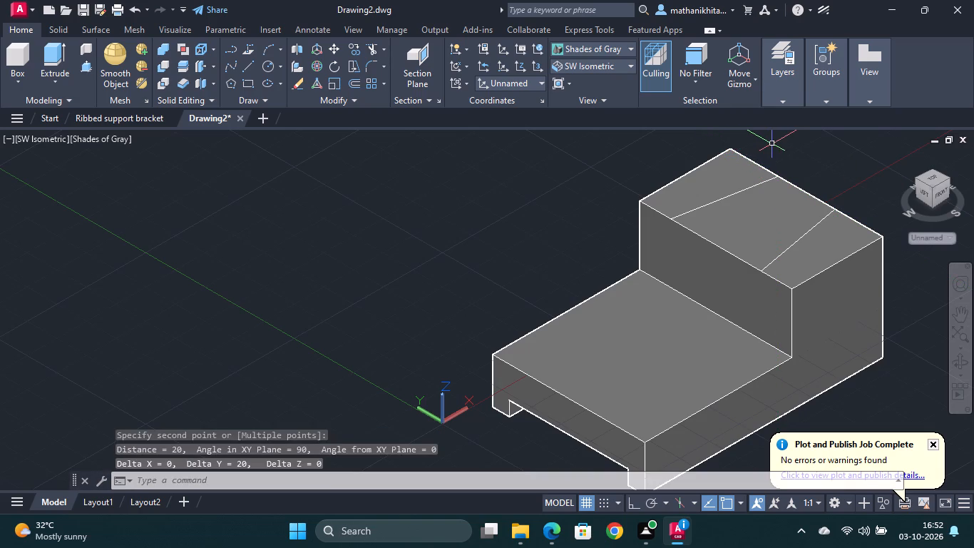
text(di)
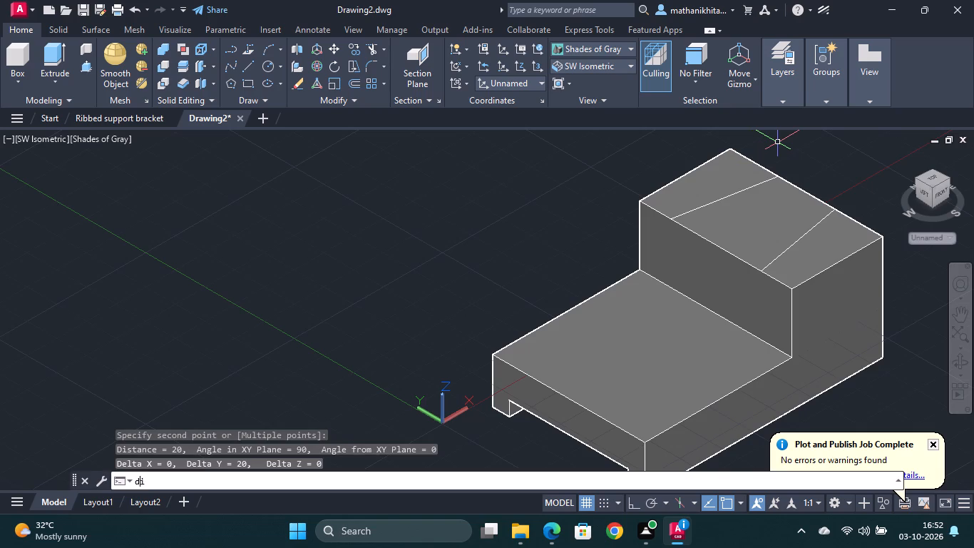
key(space)
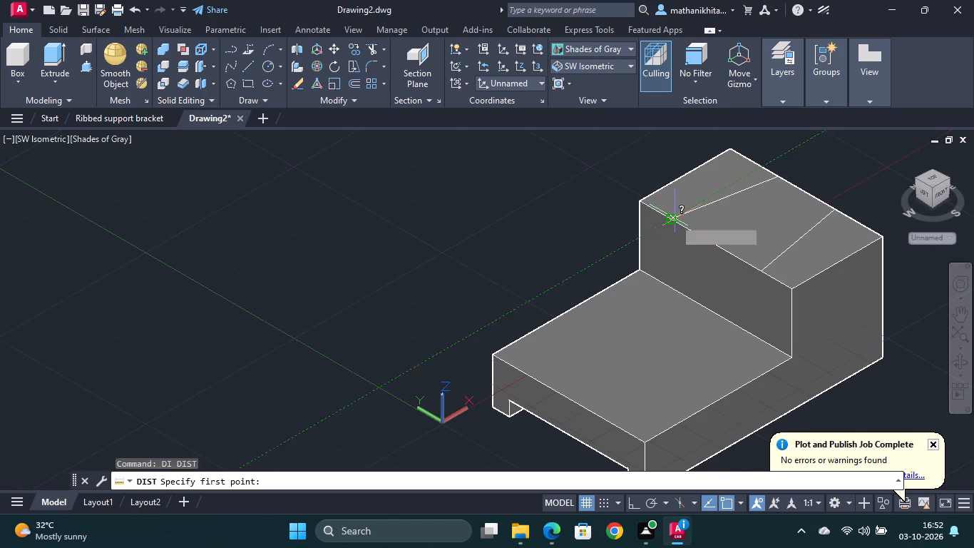
click(675, 220)
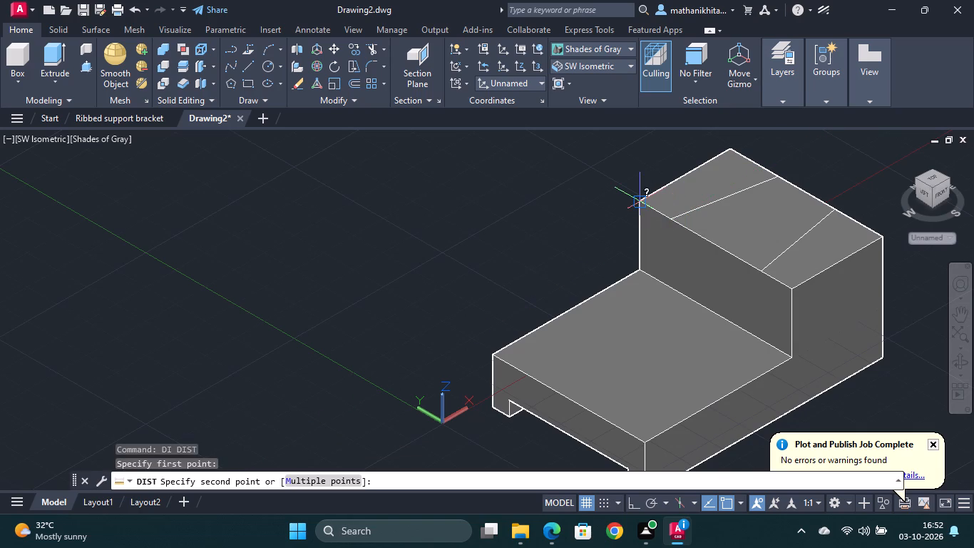
click(640, 203)
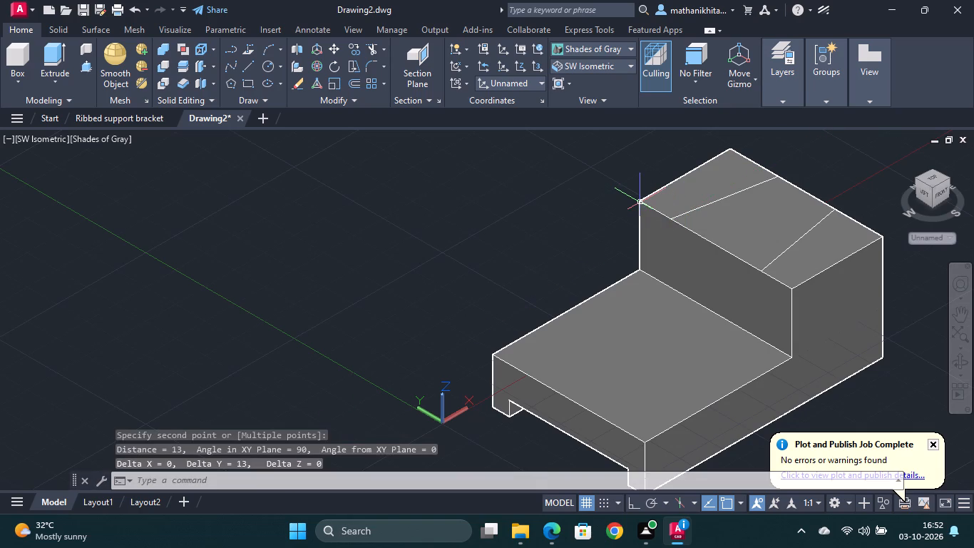
Draw a line along the −Y top edge of the block, from corner to corner.
key(Escape)
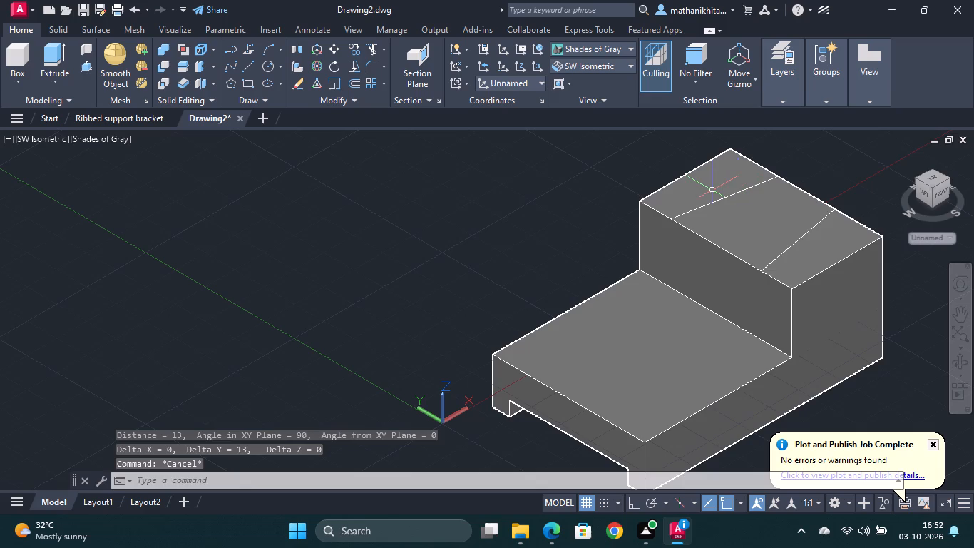
text(l)
key(space)
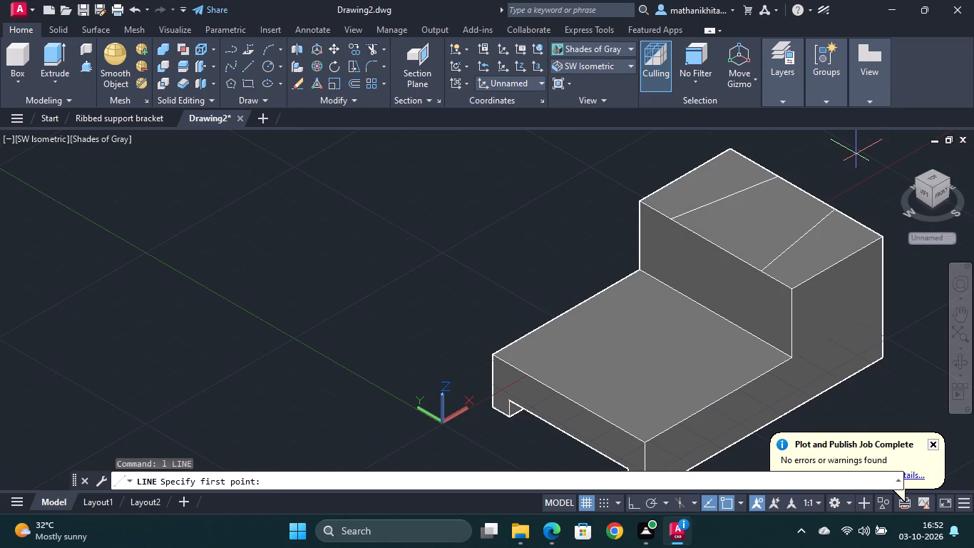
click(789, 285)
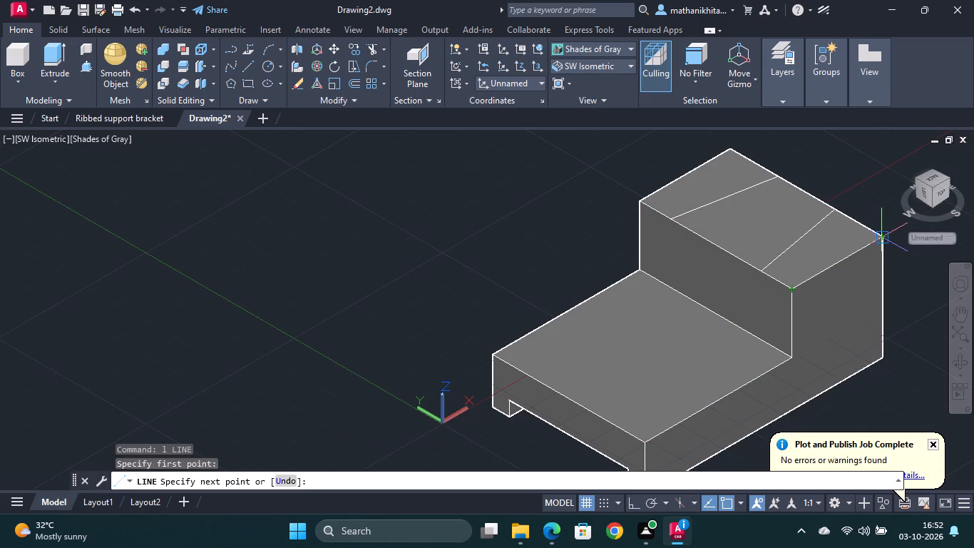
click(880, 238)
key(Escape)
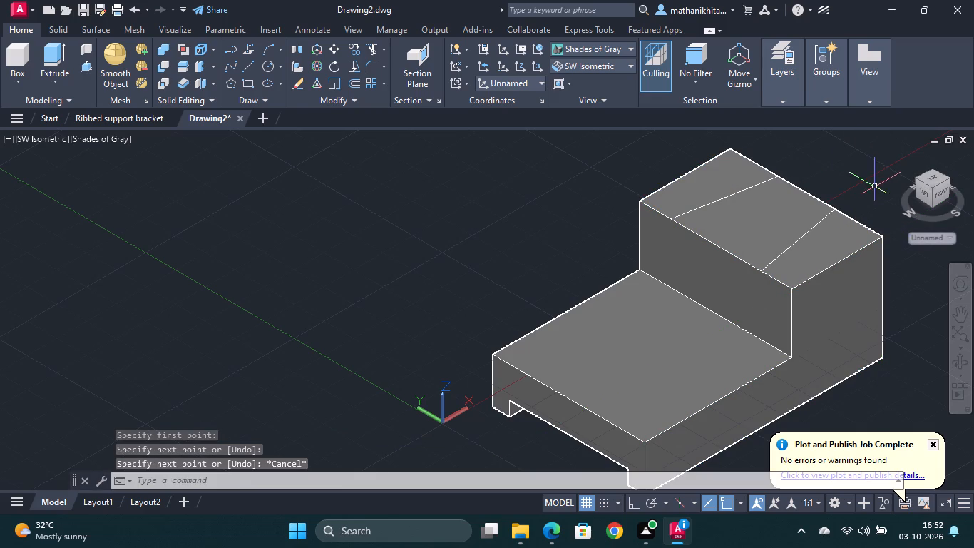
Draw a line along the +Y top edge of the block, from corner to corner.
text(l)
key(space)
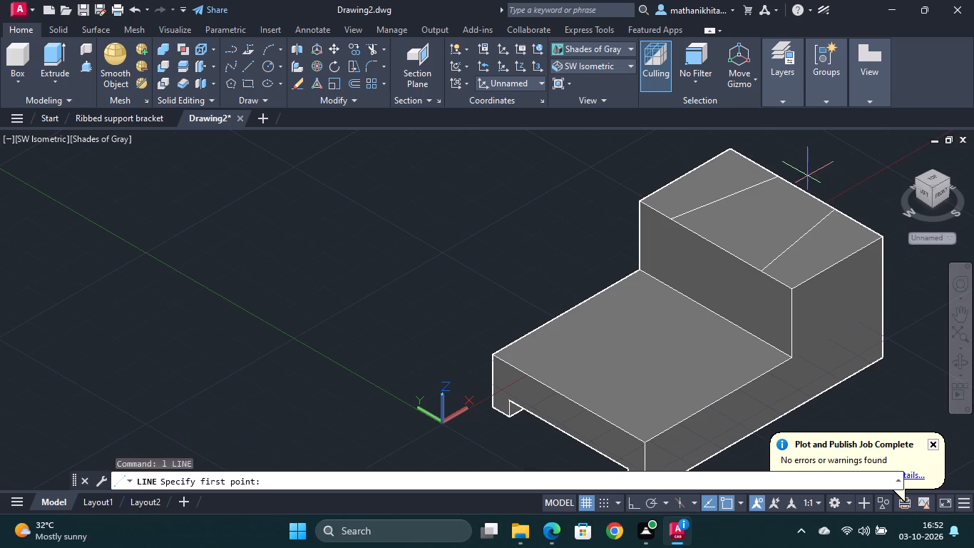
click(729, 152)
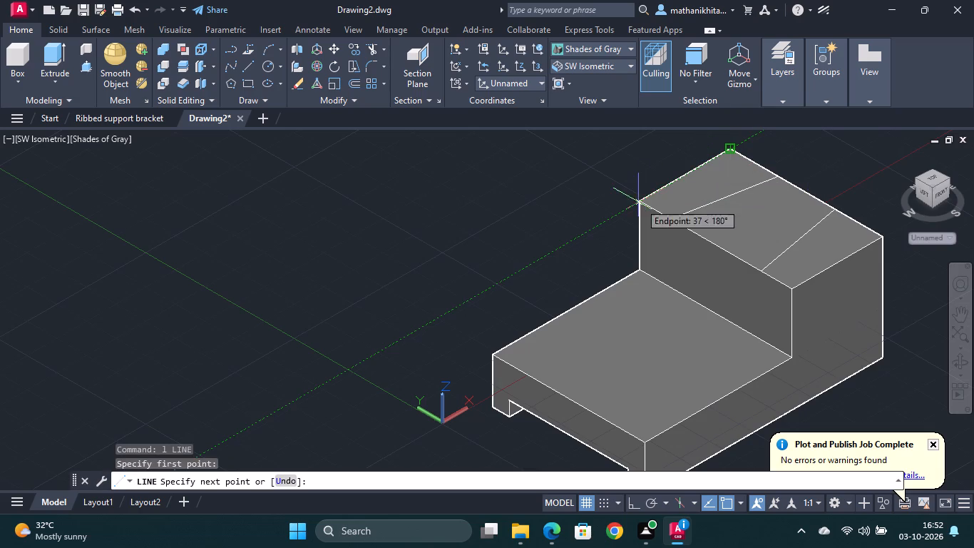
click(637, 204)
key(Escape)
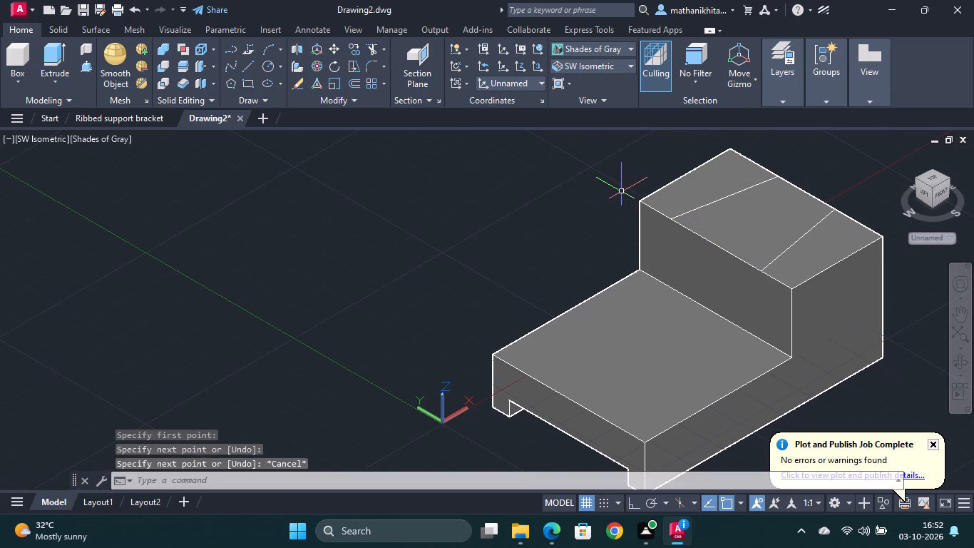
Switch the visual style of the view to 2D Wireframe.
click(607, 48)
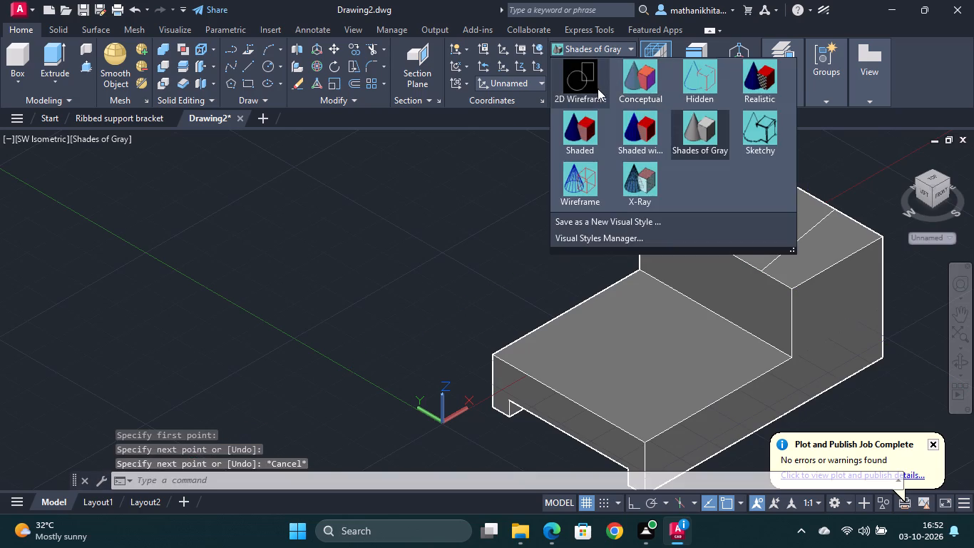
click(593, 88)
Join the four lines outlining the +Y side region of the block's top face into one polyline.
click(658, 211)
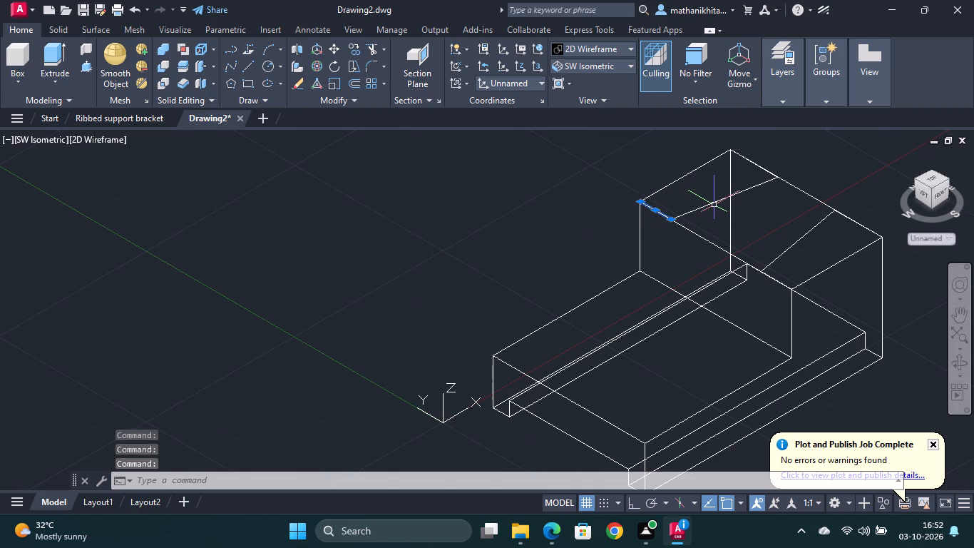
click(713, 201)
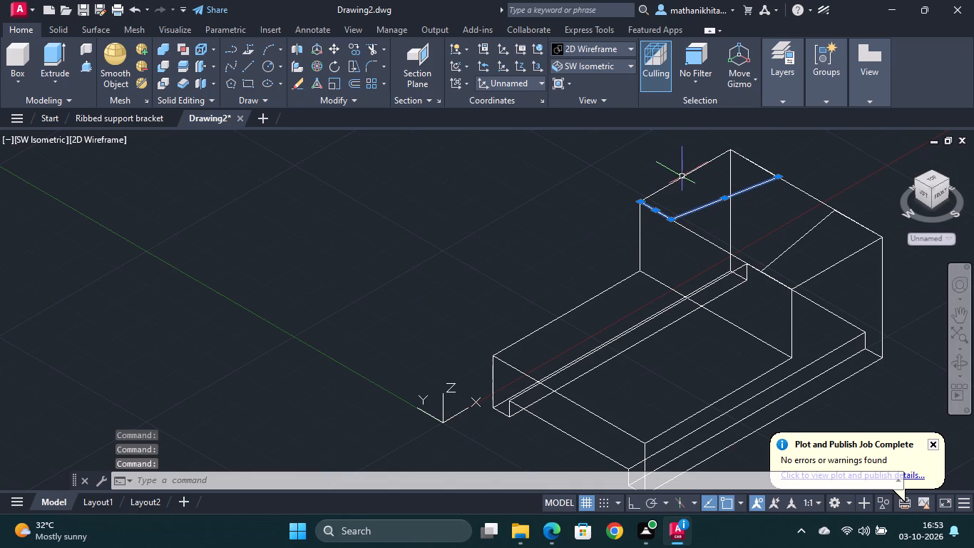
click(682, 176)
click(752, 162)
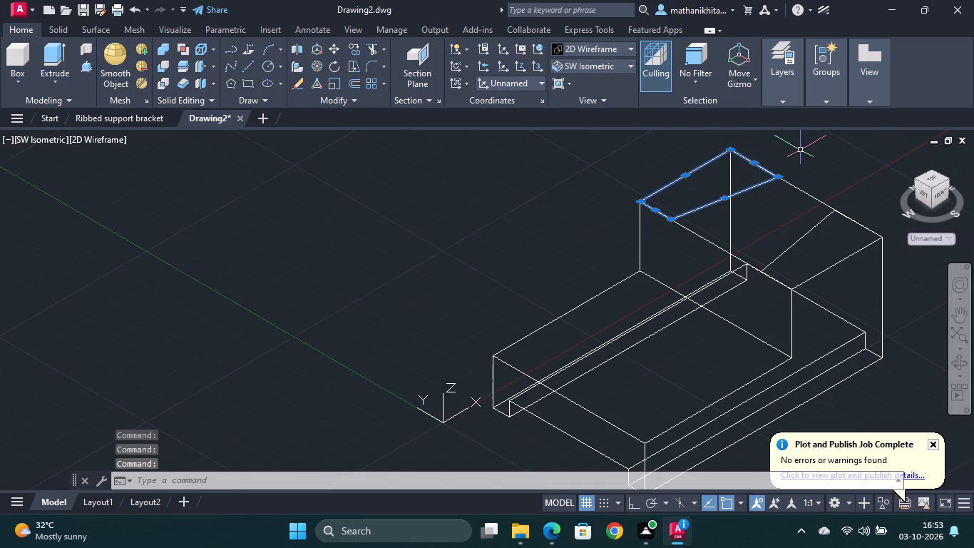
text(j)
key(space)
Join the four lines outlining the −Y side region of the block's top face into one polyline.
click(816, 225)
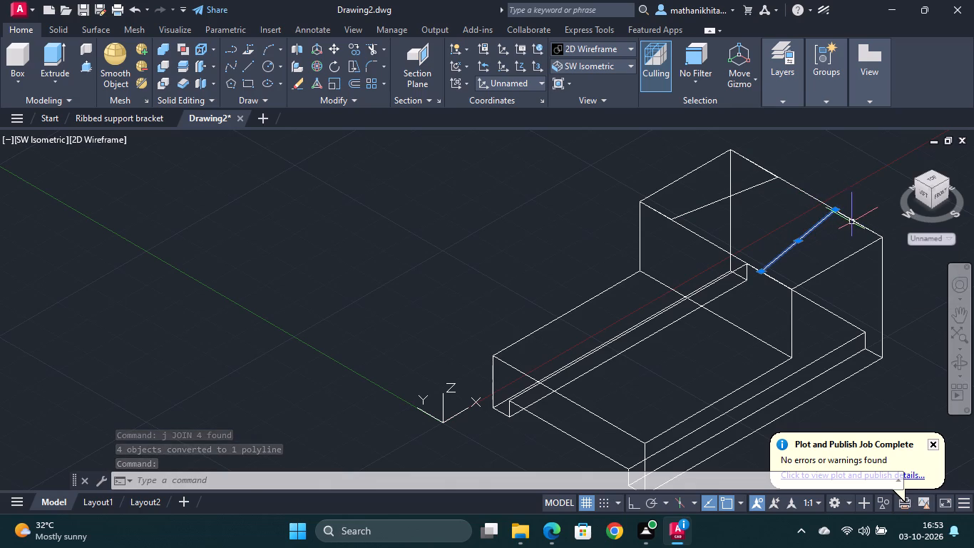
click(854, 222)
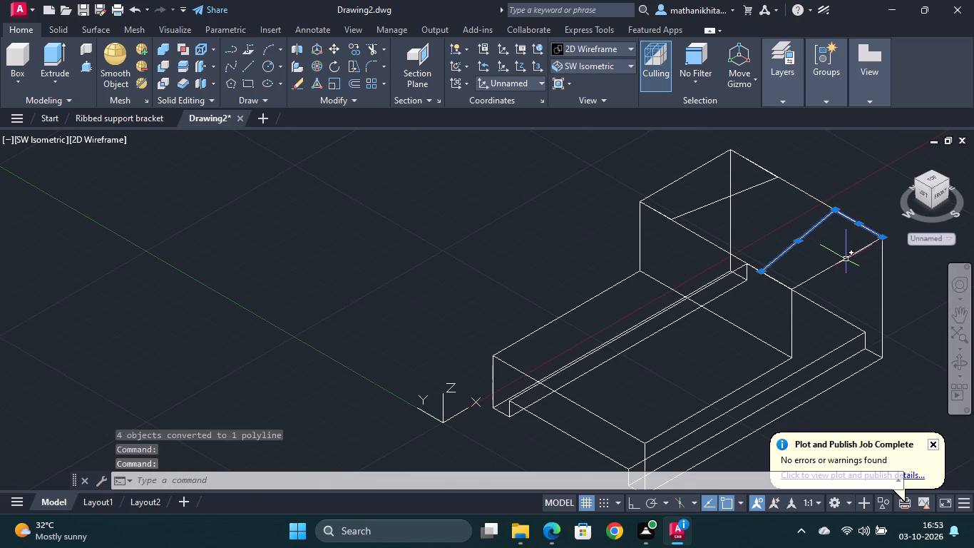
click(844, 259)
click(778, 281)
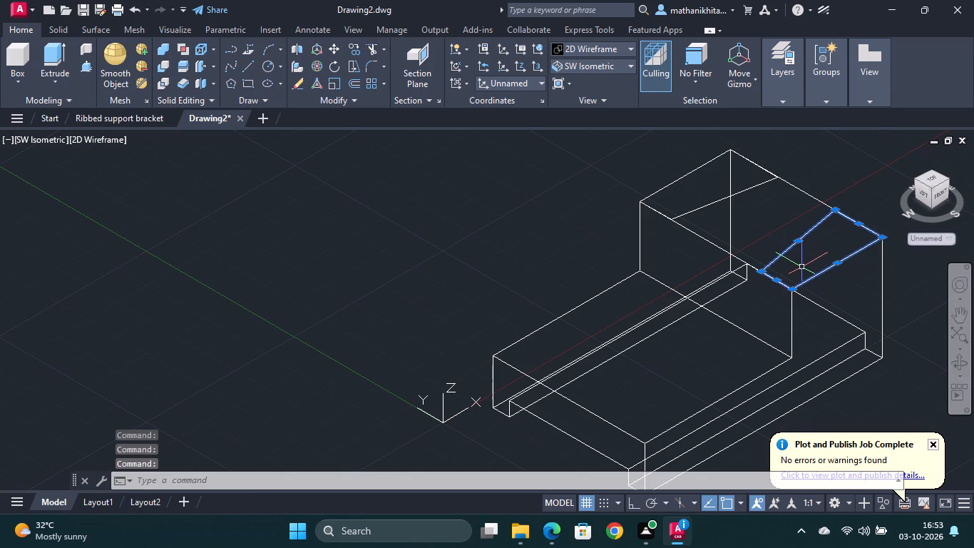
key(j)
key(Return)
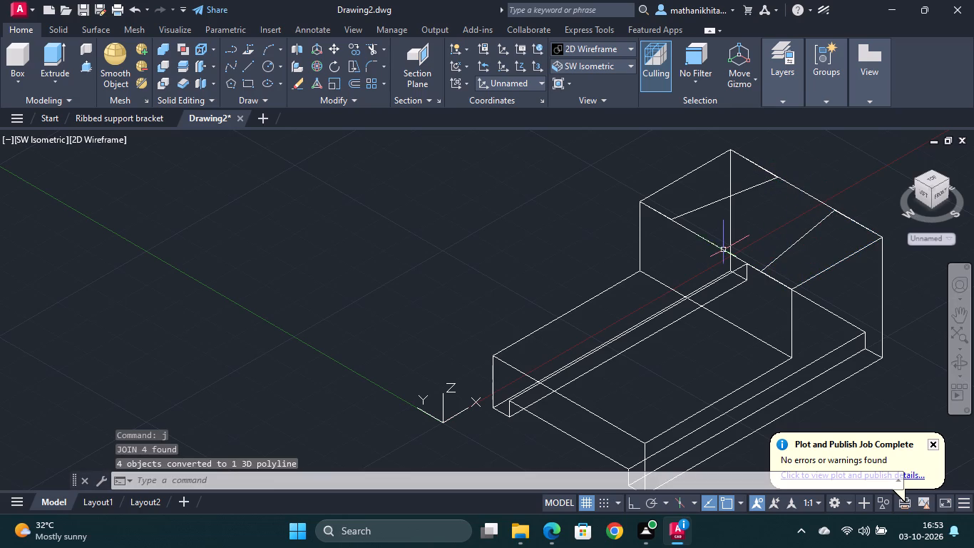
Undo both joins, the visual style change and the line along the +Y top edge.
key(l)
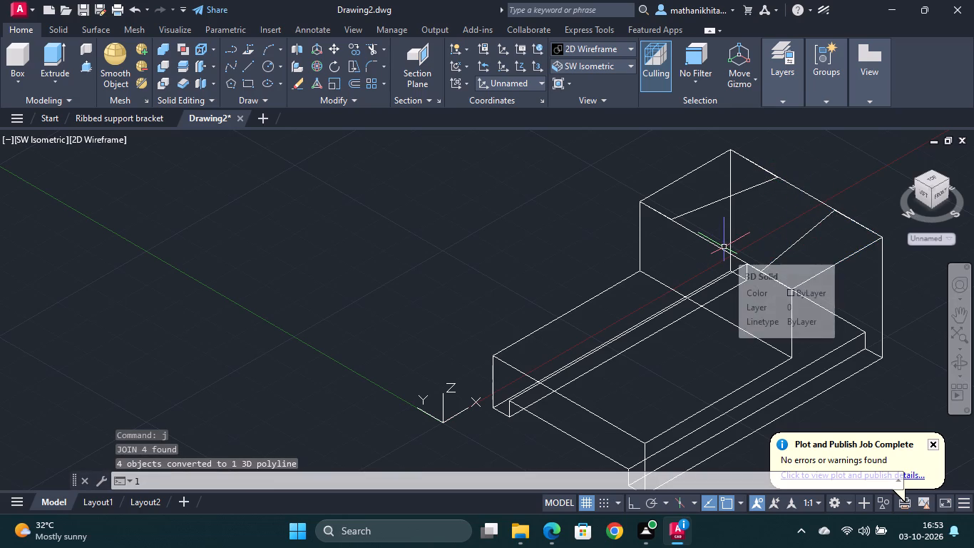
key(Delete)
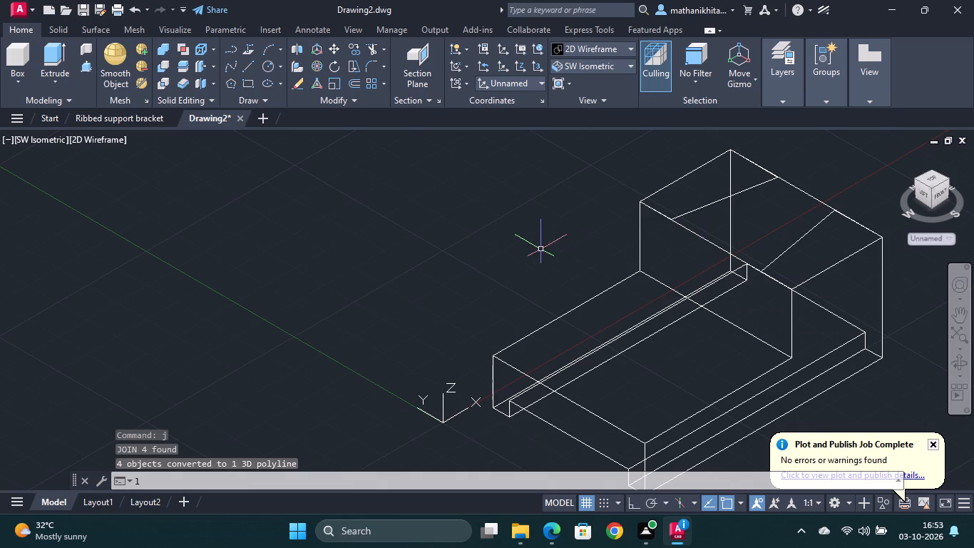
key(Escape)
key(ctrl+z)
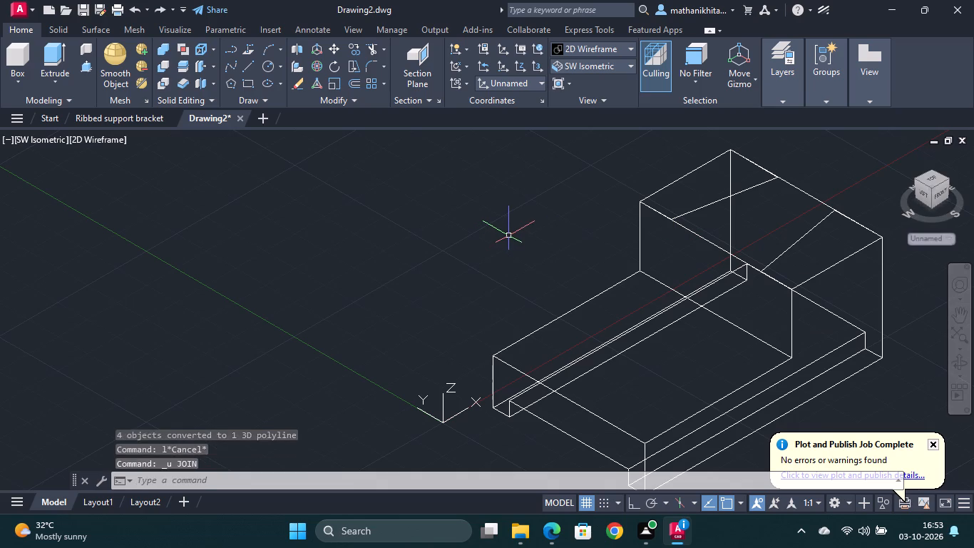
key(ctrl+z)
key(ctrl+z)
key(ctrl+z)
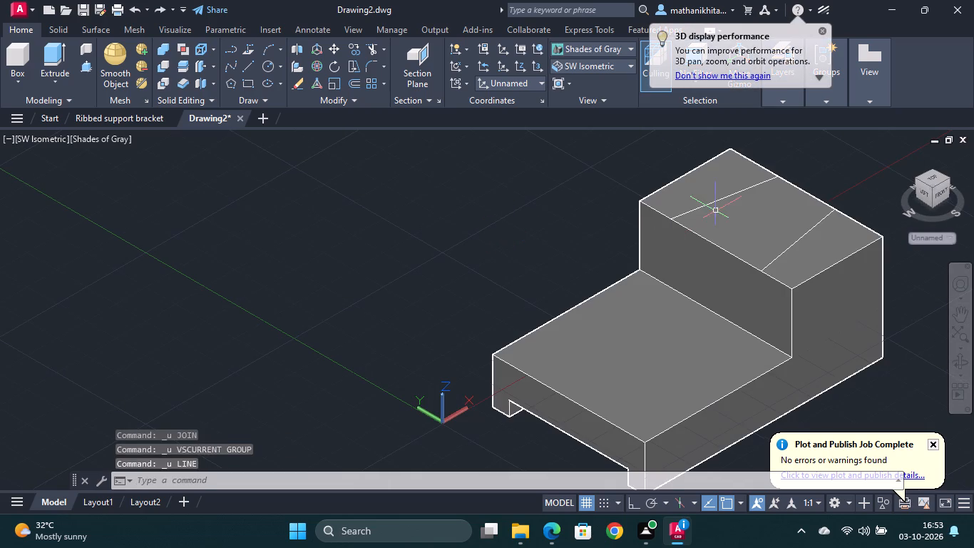
Set the visual style of the view to 2D Wireframe.
click(710, 203)
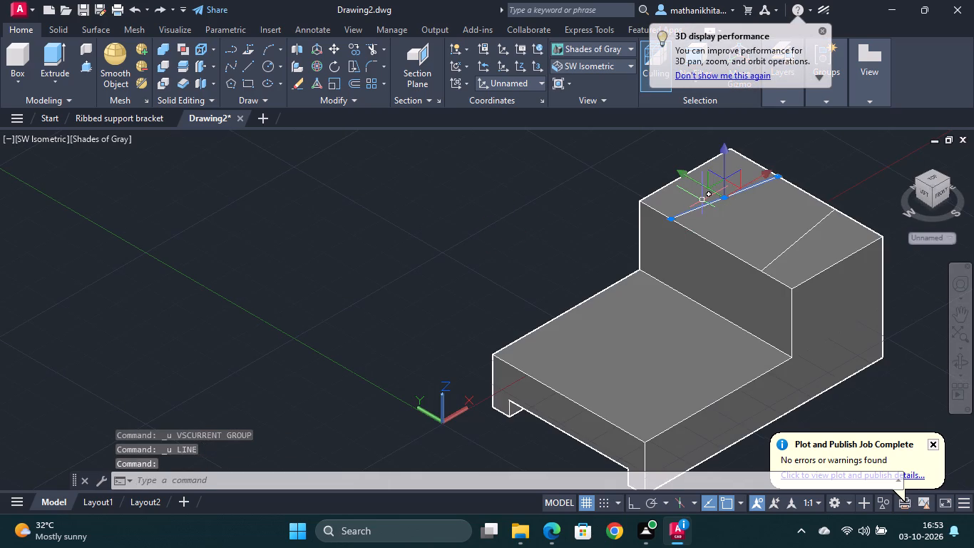
key(Escape)
click(577, 45)
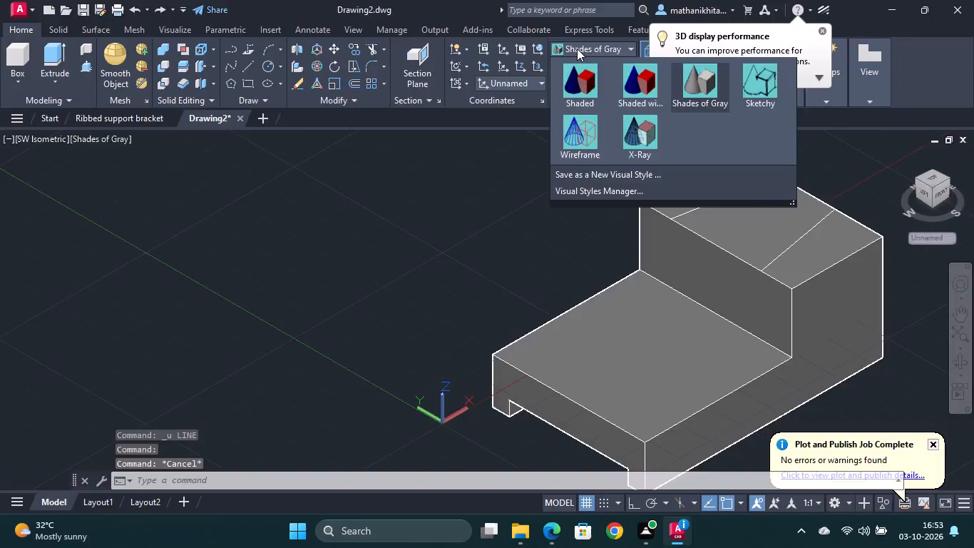
click(581, 76)
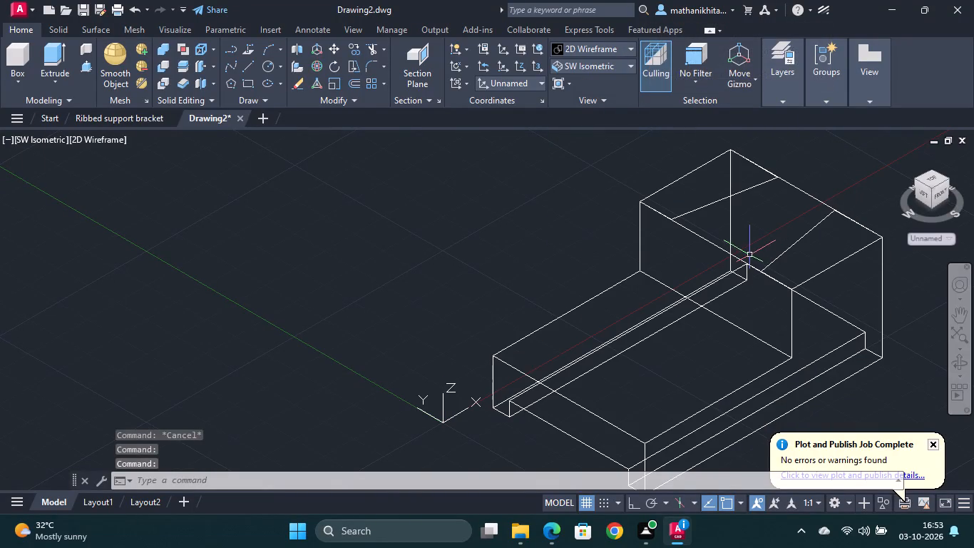
Draw a line connecting the +X ends of the two slanted lines along the block's far top edge.
key(l)
key(Return)
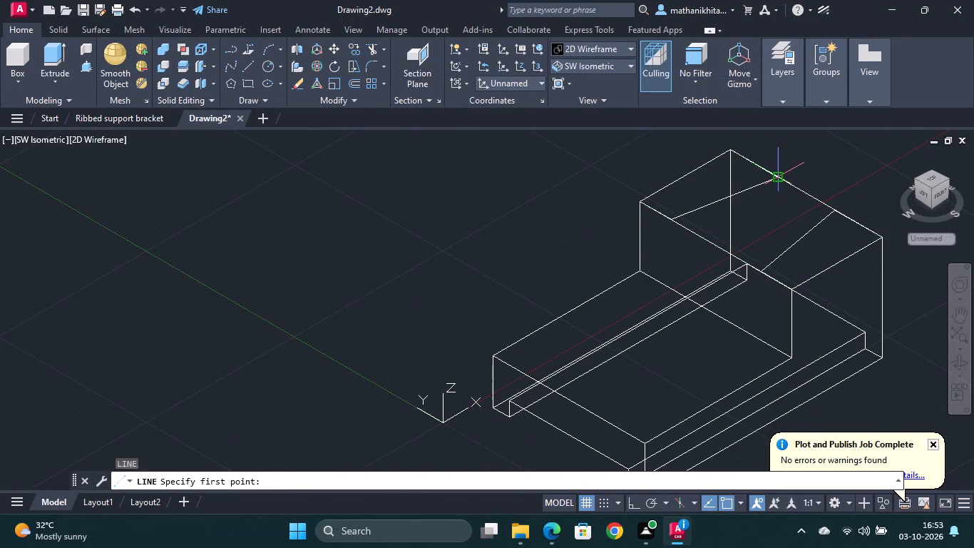
click(776, 176)
click(836, 207)
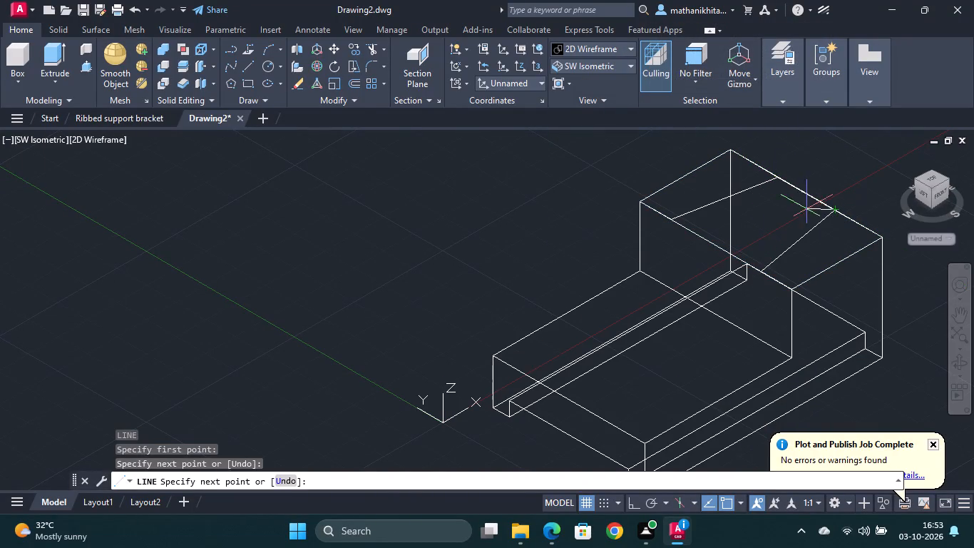
key(Escape)
Draw a line connecting the −X ends of the two slanted lines along the block's top edge above the step.
key(l)
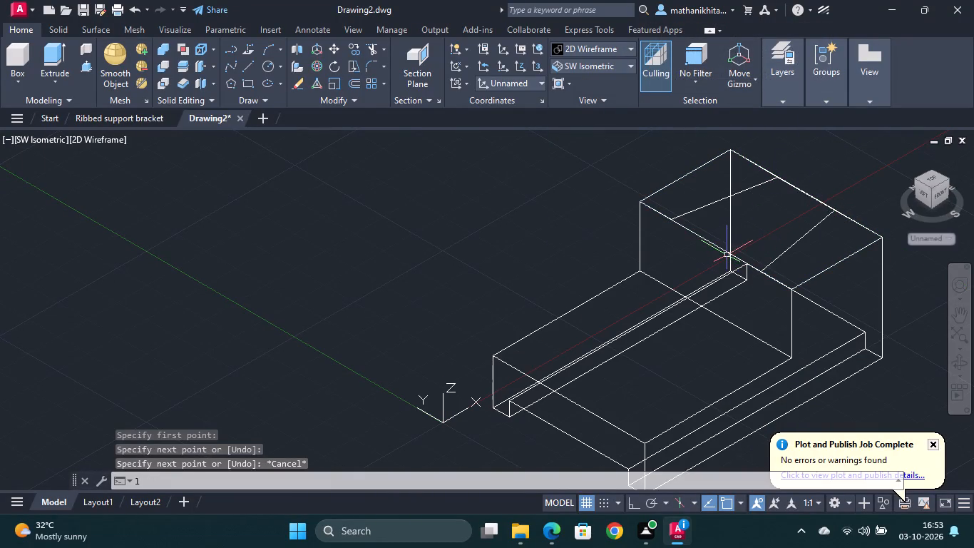
key(space)
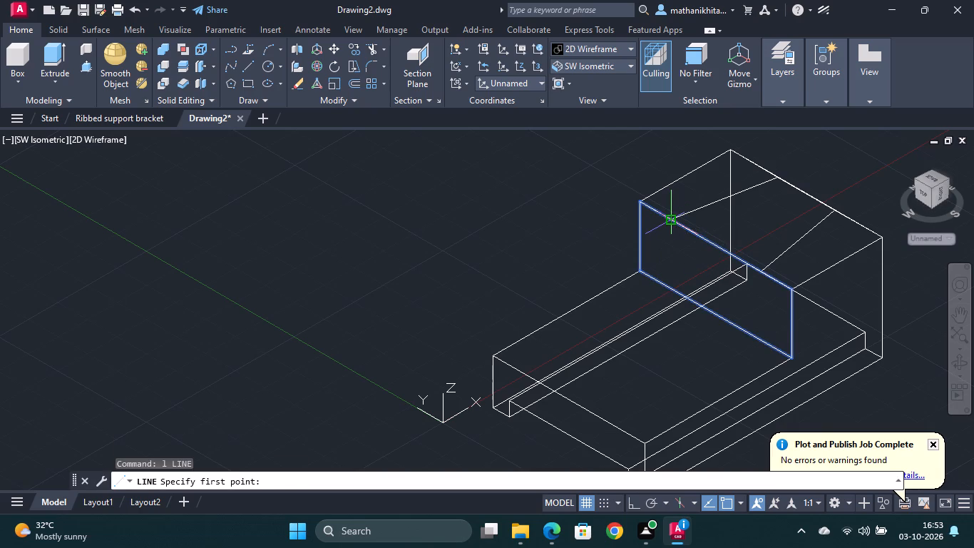
click(672, 218)
click(759, 270)
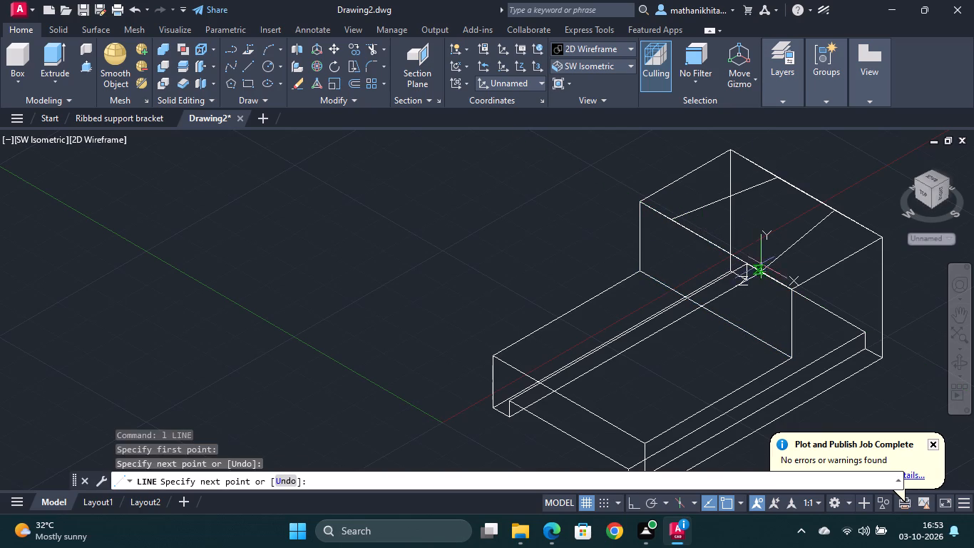
key(Escape)
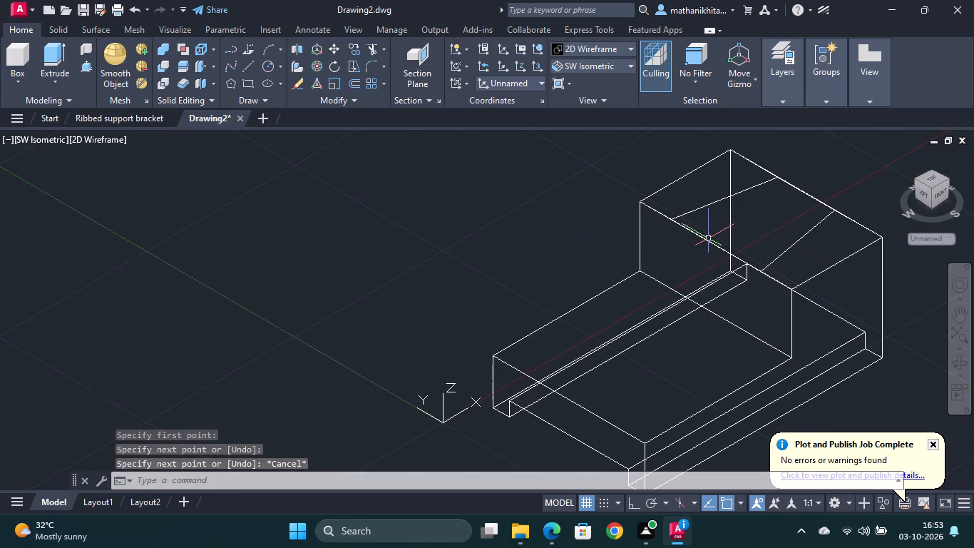
Measure the distance between the −X ends of the two slanted lines.
text(di)
key(space)
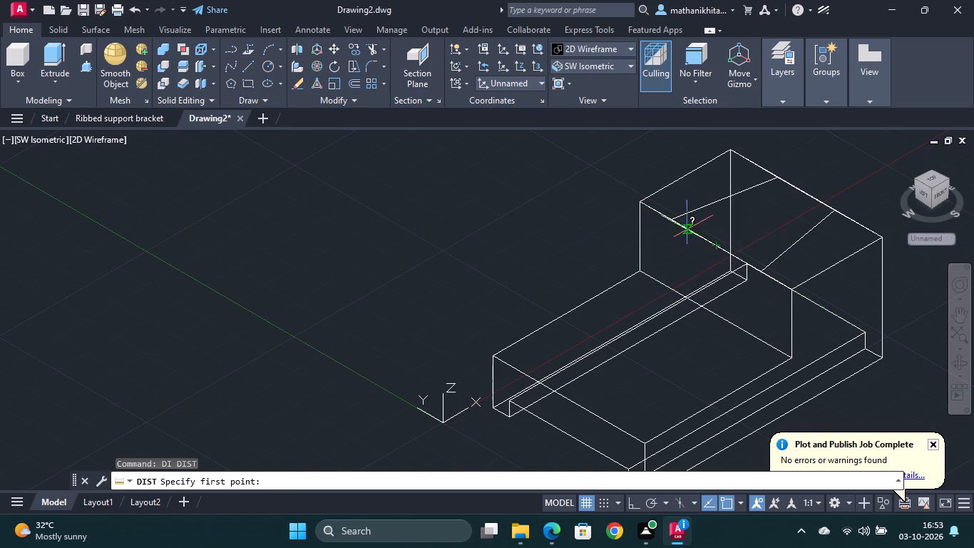
click(675, 223)
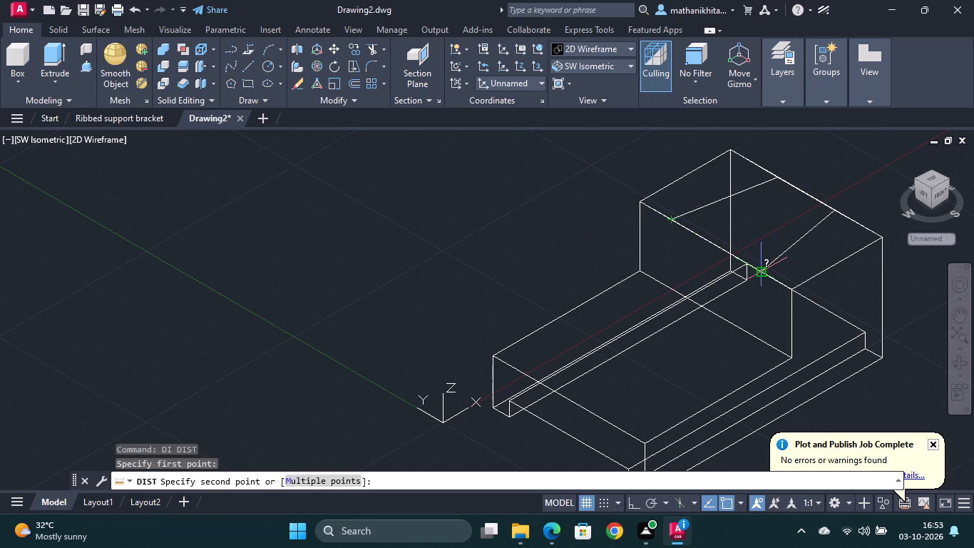
click(760, 270)
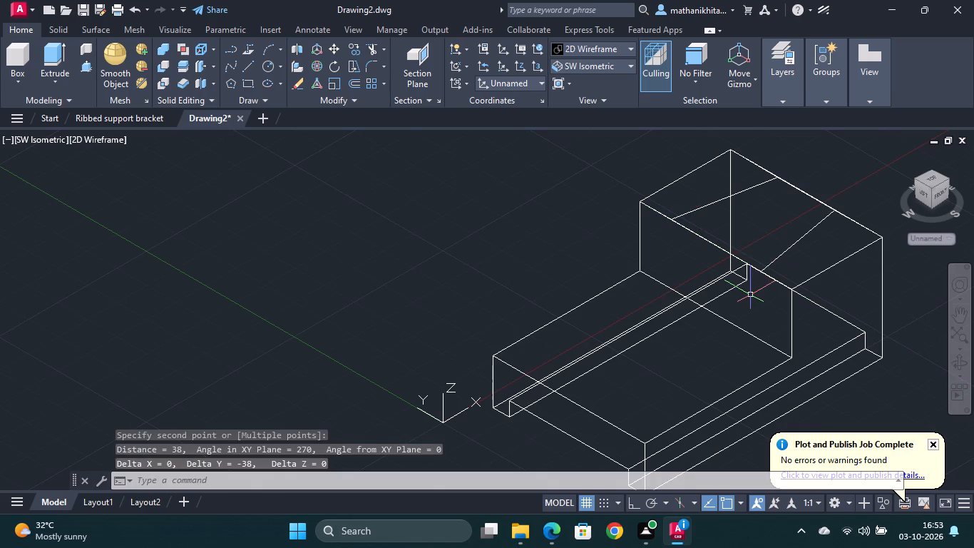
key(Escape)
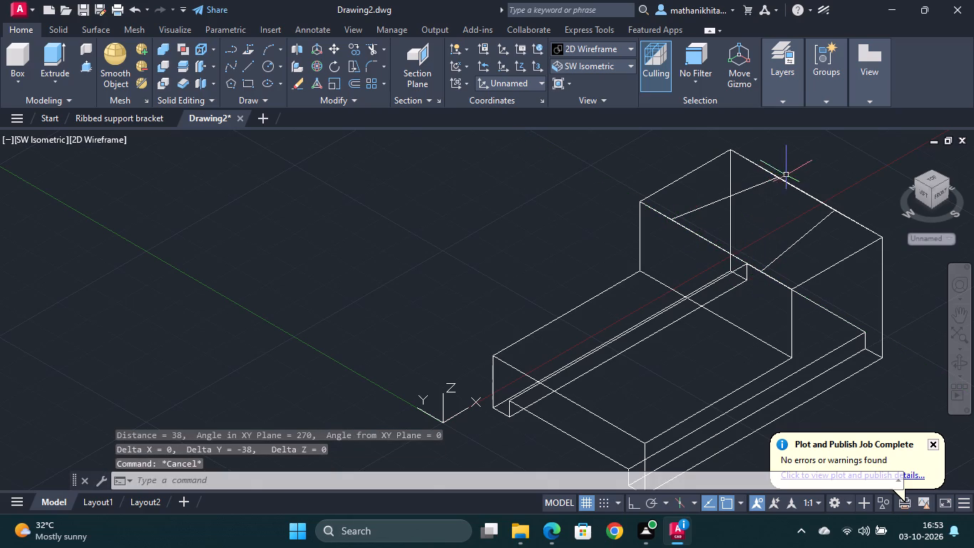
Join the two slanted lines and the two connecting lines on the block's top into one closed trapezoidal polyline.
click(789, 184)
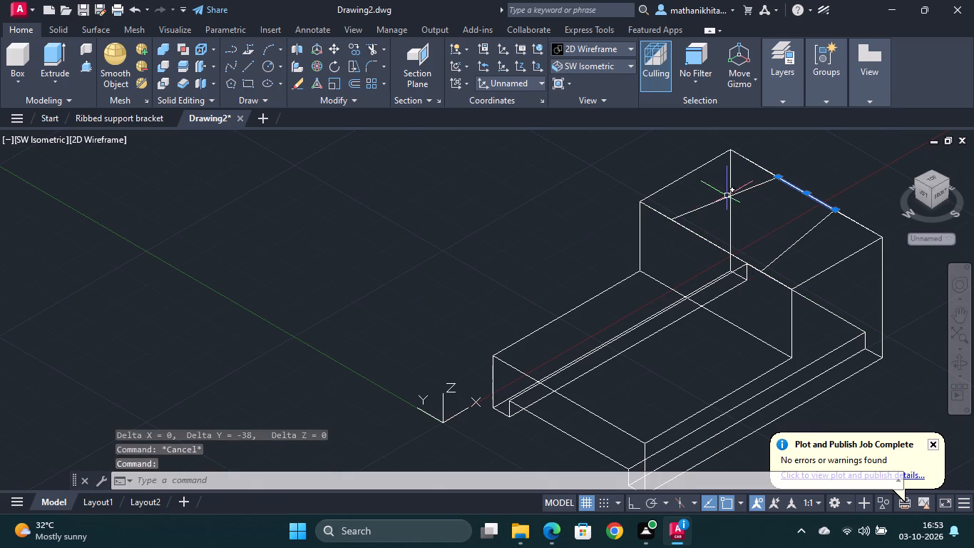
click(722, 200)
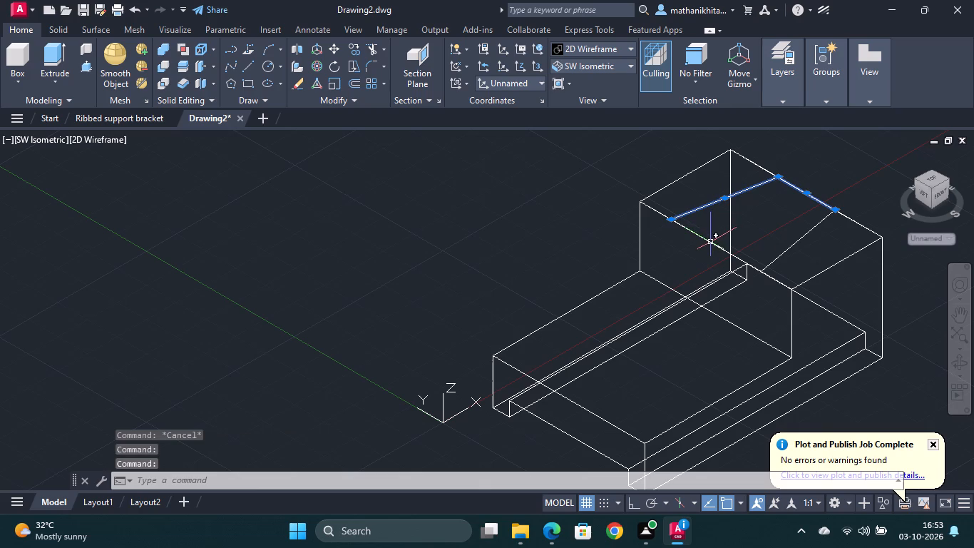
click(709, 242)
click(799, 238)
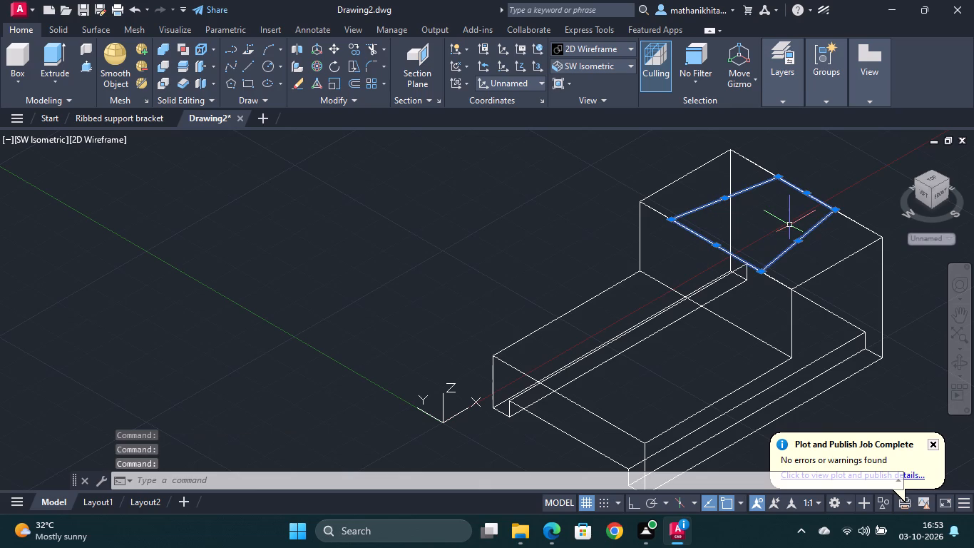
key(j)
key(Return)
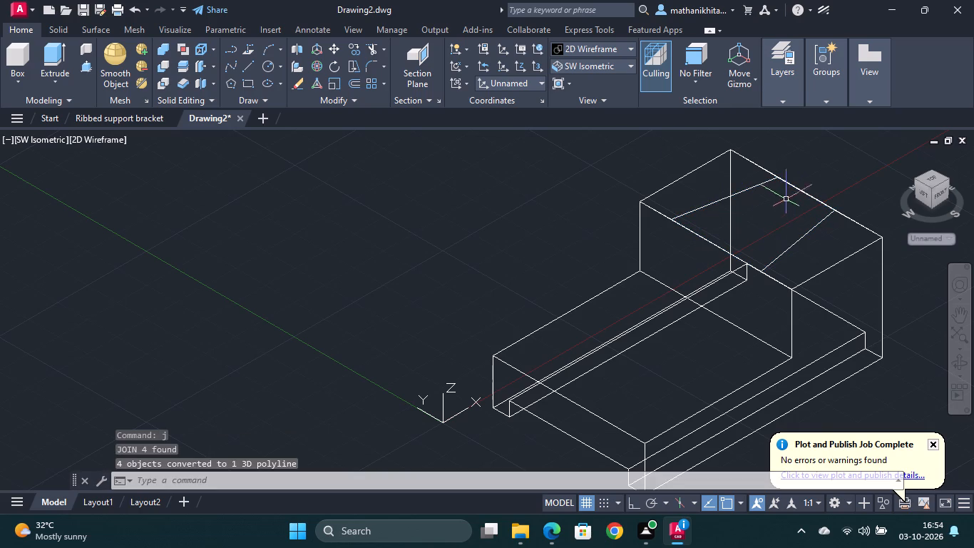
Presspull the trapezoidal area on the block's top by -13 to cut a recess into the solid.
click(86, 68)
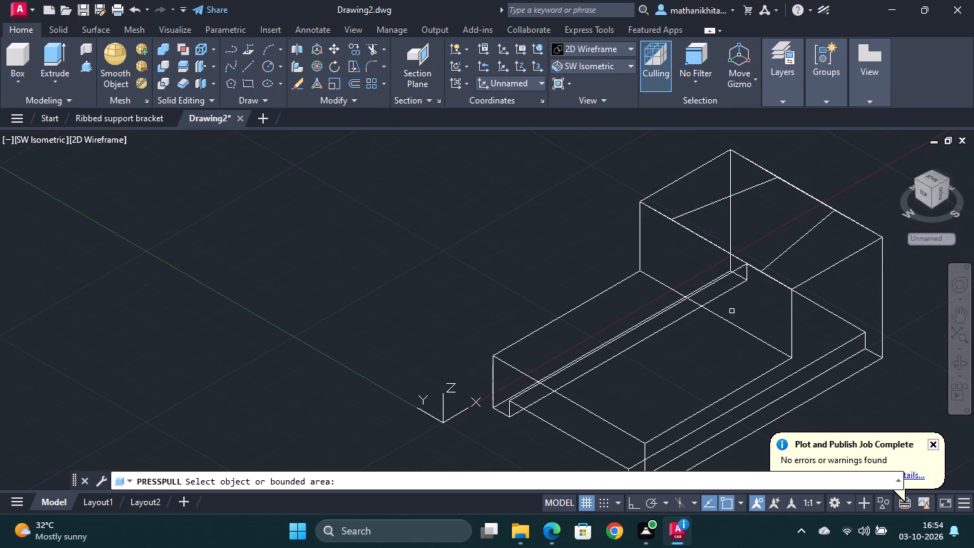
click(756, 225)
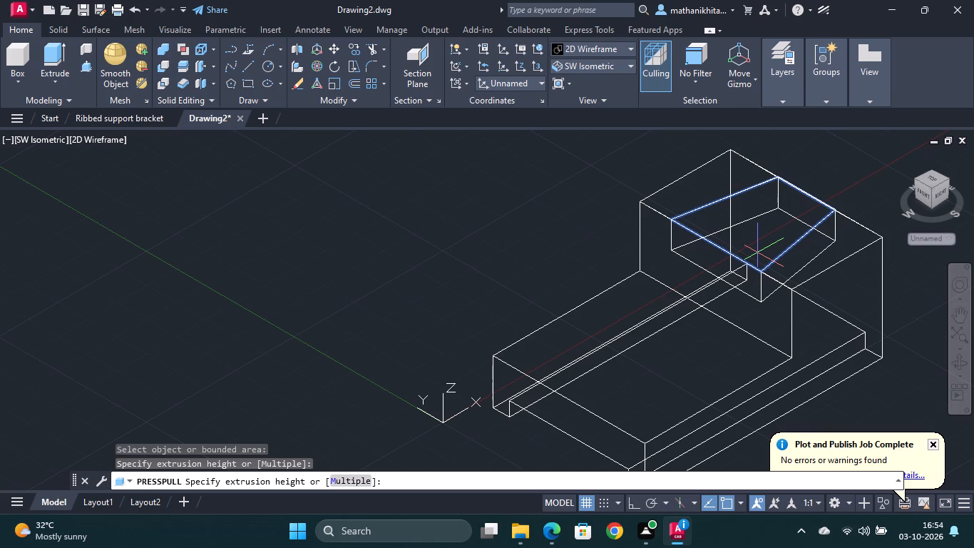
text(-13)
key(Return)
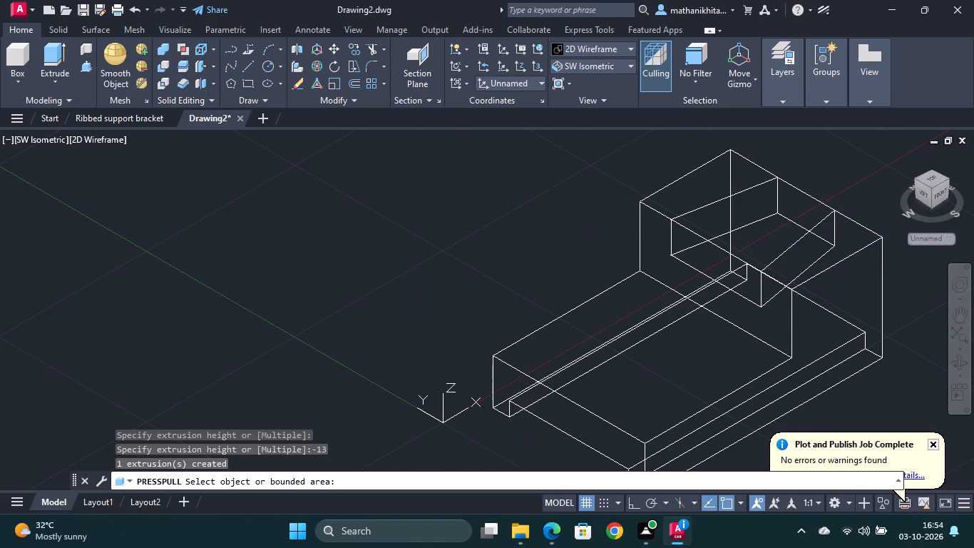
key(Escape)
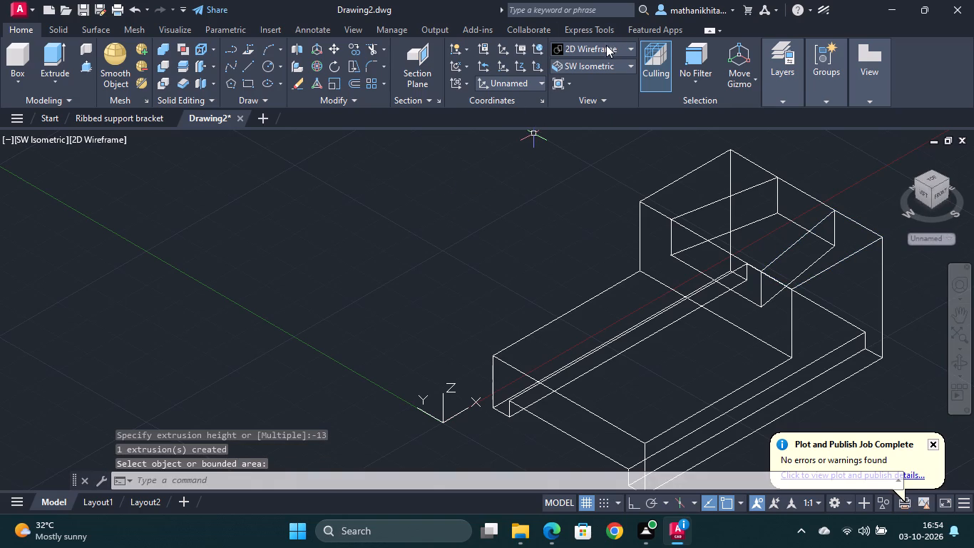
Display the model in the Shades of Gray style and erase the leftover trapezoidal polyline above the recess.
click(605, 45)
click(688, 128)
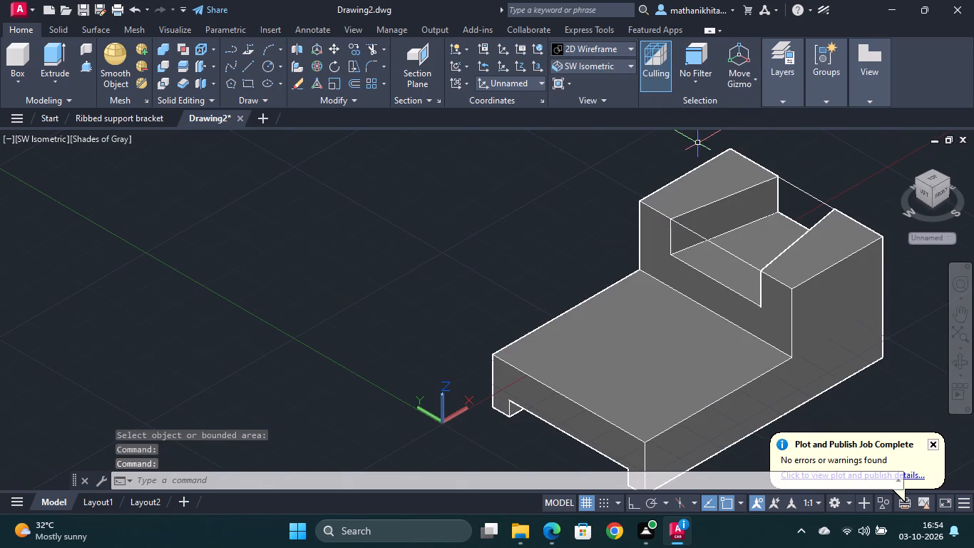
click(739, 259)
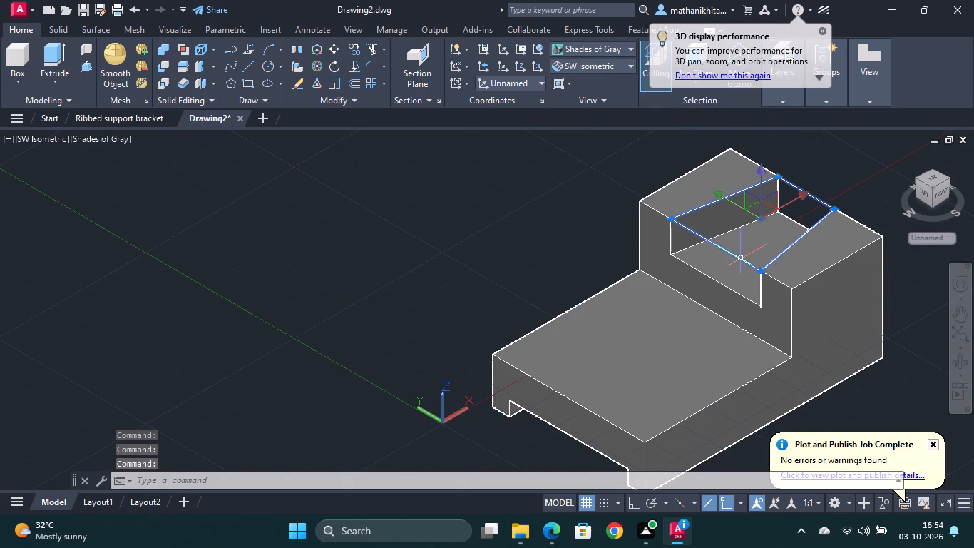
key(Delete)
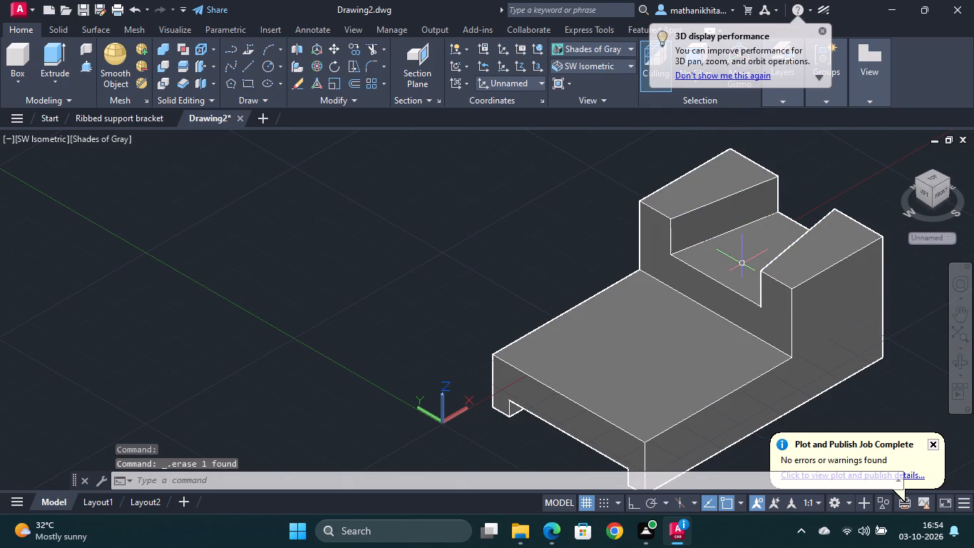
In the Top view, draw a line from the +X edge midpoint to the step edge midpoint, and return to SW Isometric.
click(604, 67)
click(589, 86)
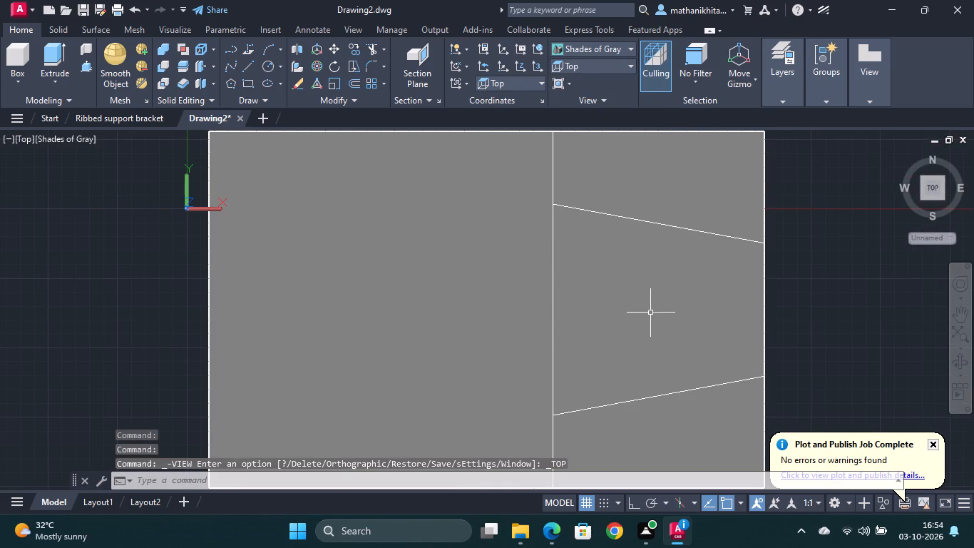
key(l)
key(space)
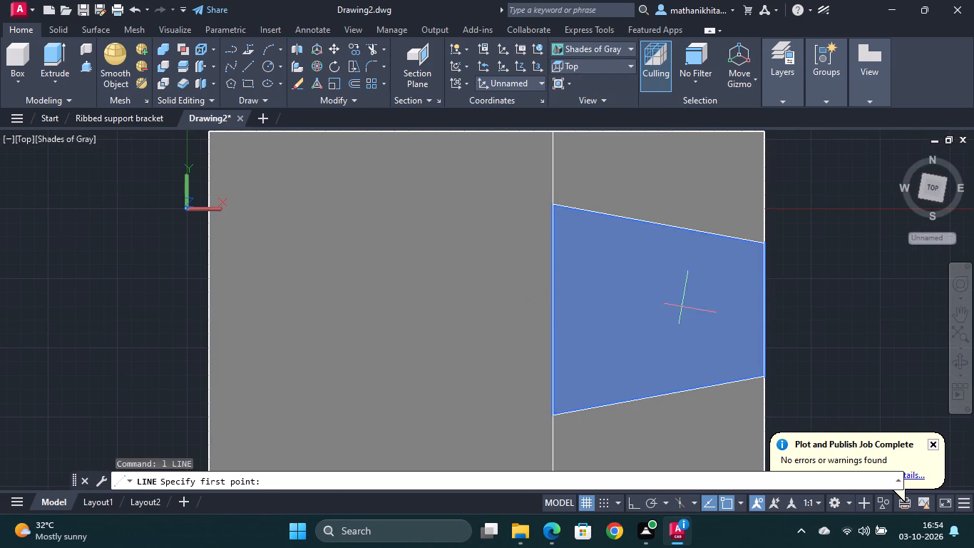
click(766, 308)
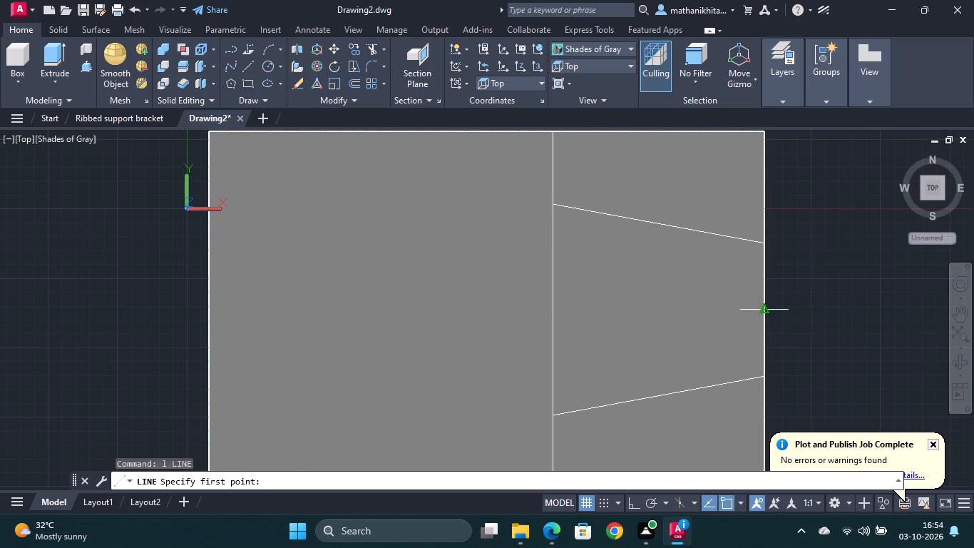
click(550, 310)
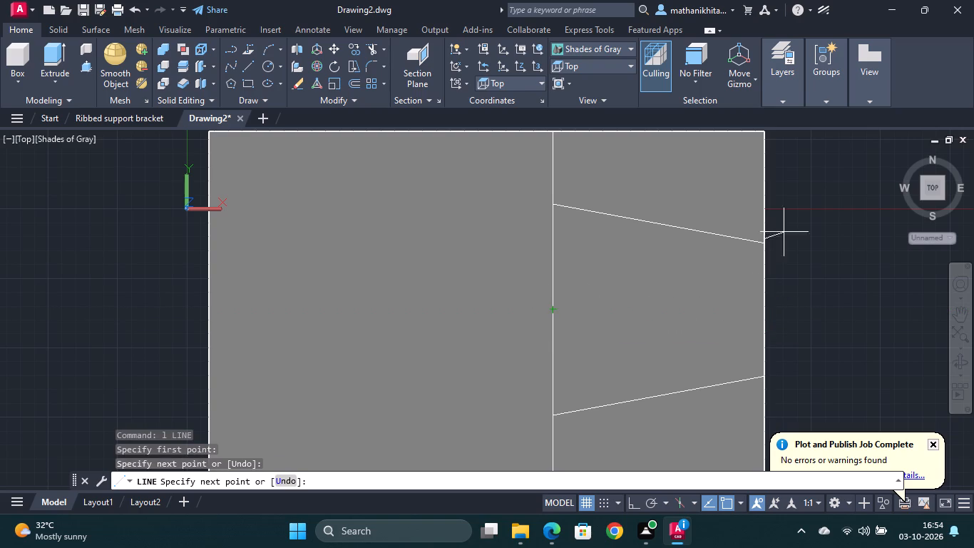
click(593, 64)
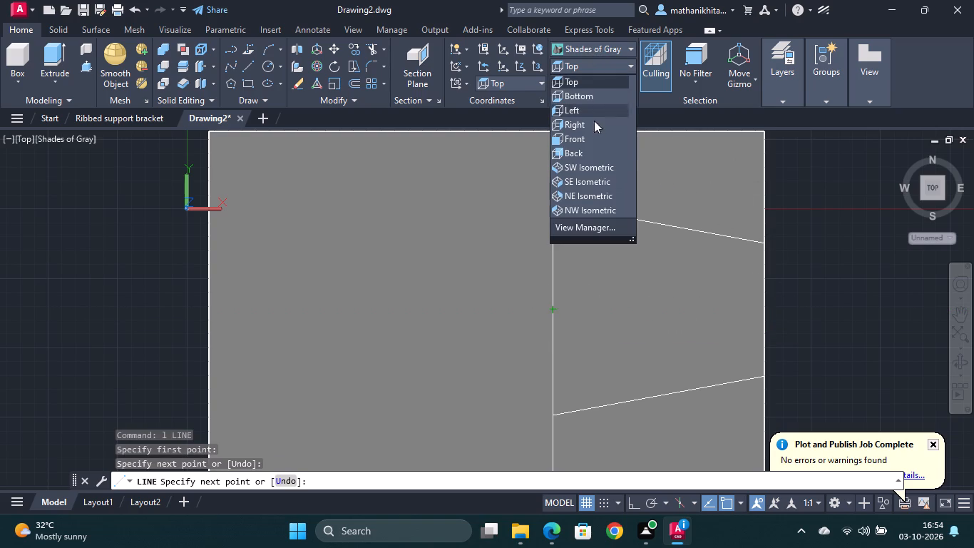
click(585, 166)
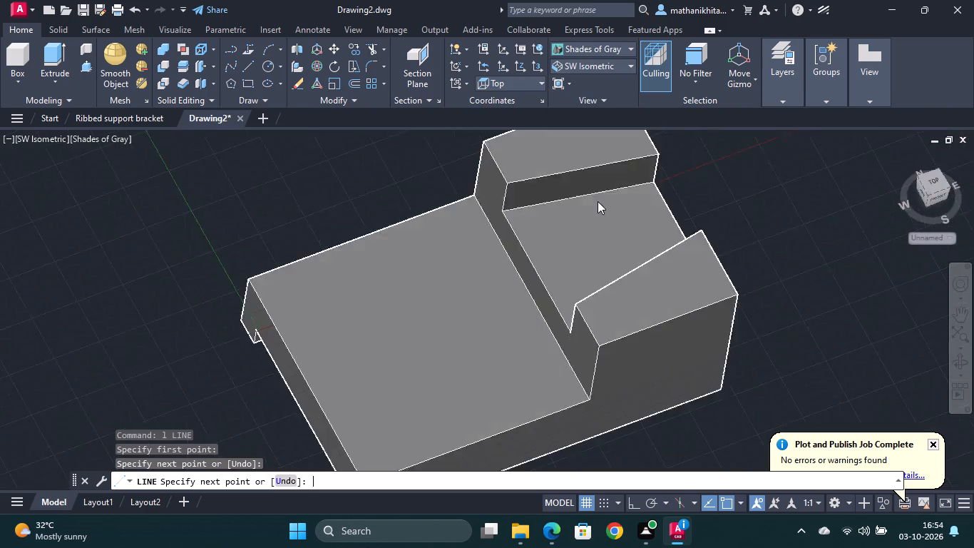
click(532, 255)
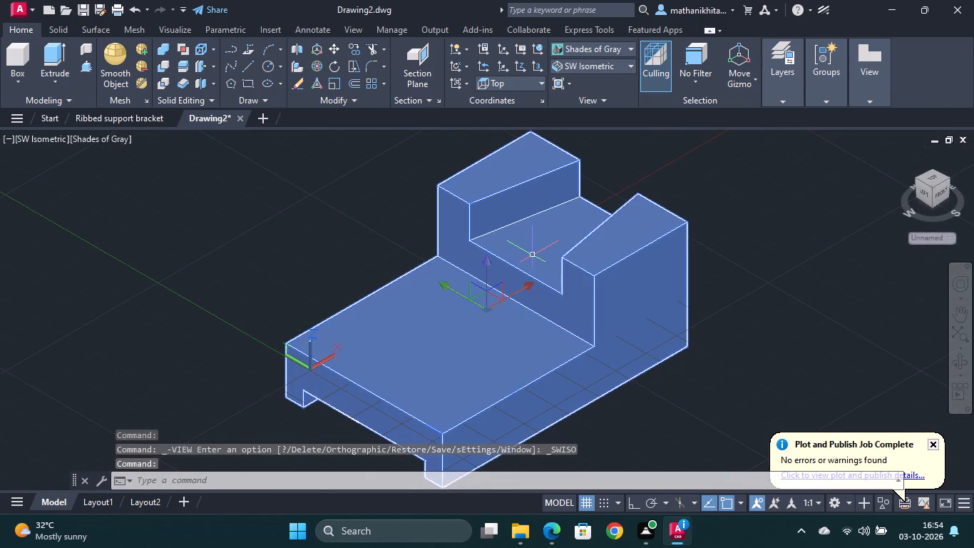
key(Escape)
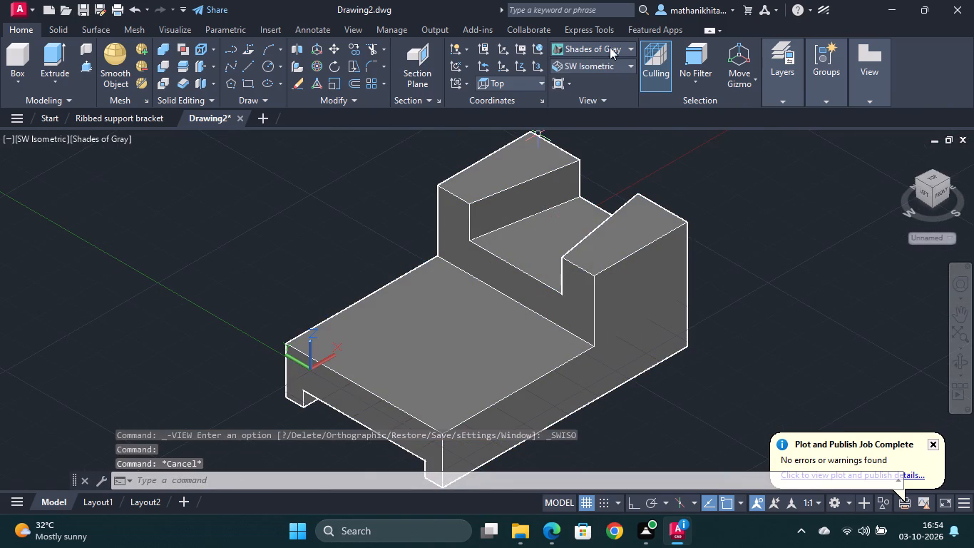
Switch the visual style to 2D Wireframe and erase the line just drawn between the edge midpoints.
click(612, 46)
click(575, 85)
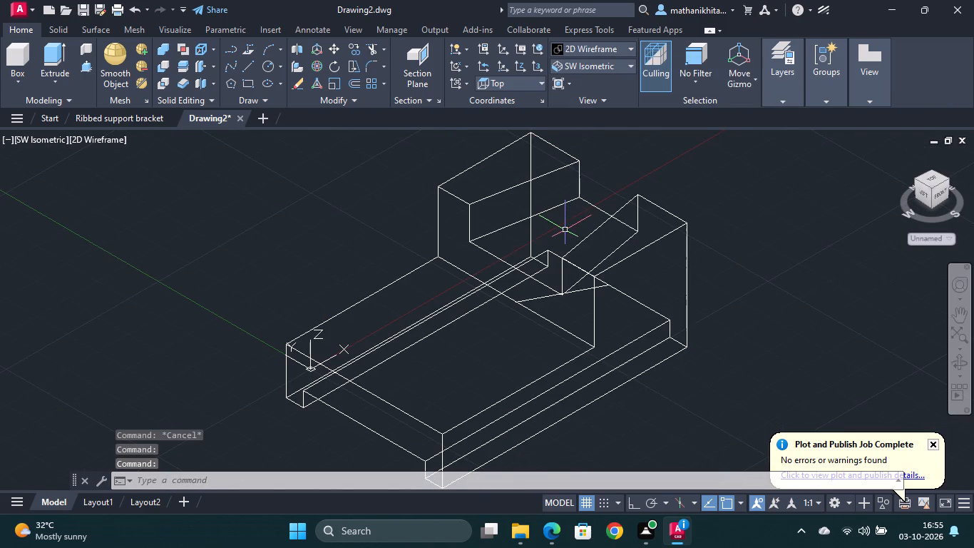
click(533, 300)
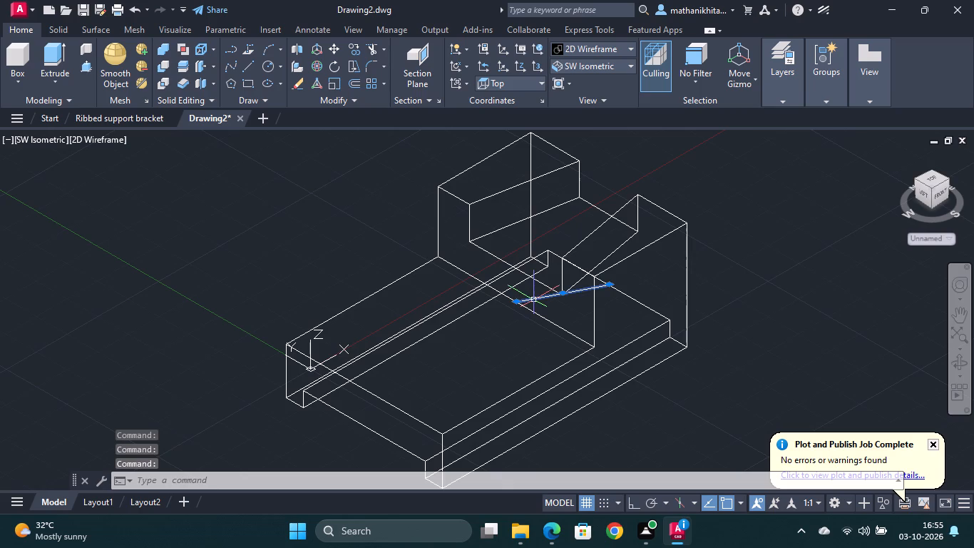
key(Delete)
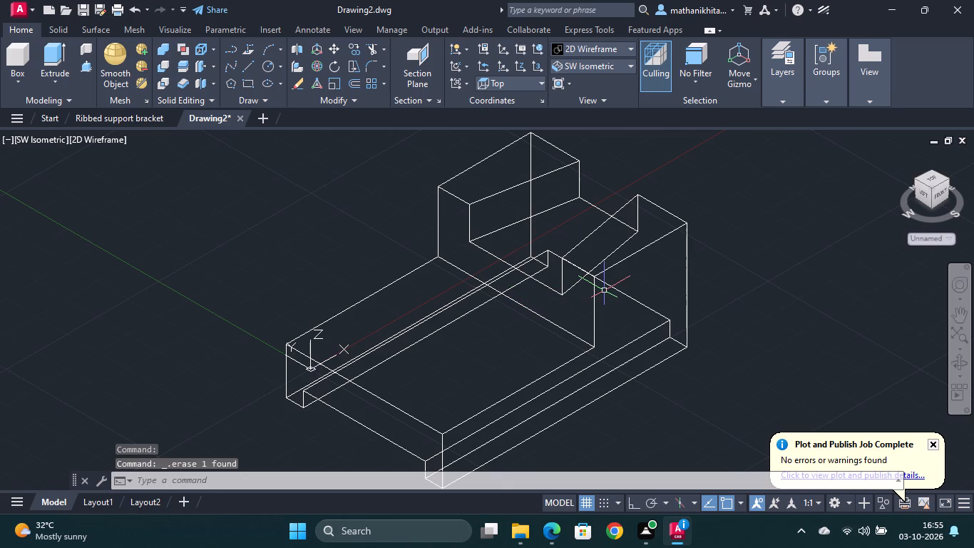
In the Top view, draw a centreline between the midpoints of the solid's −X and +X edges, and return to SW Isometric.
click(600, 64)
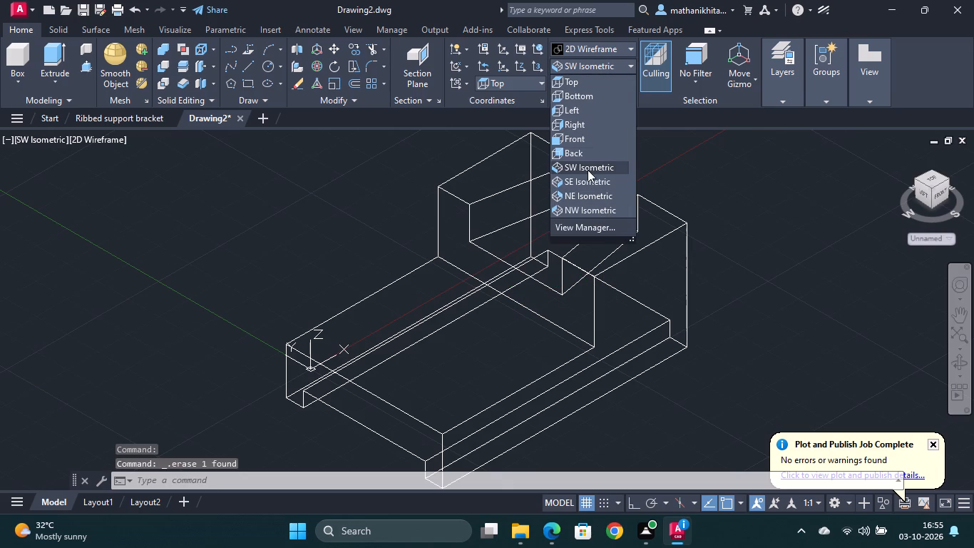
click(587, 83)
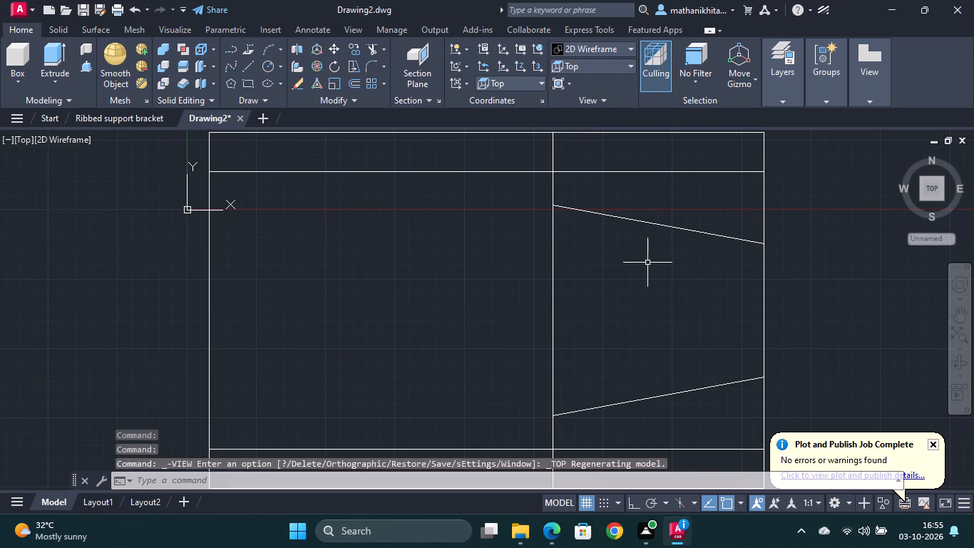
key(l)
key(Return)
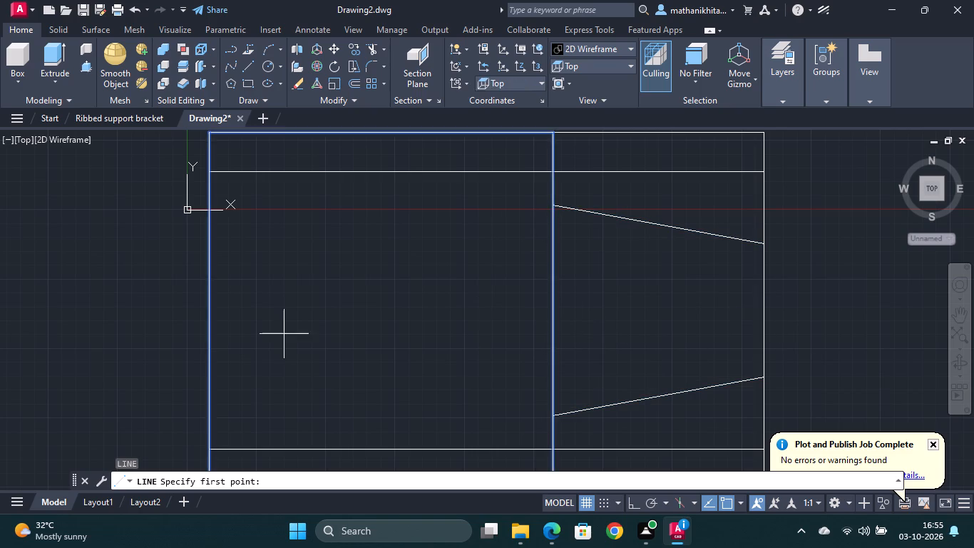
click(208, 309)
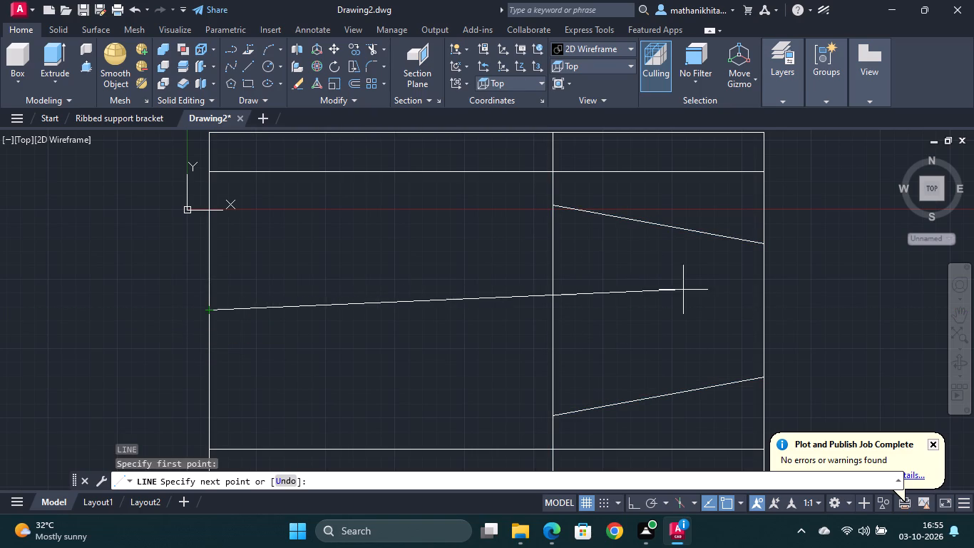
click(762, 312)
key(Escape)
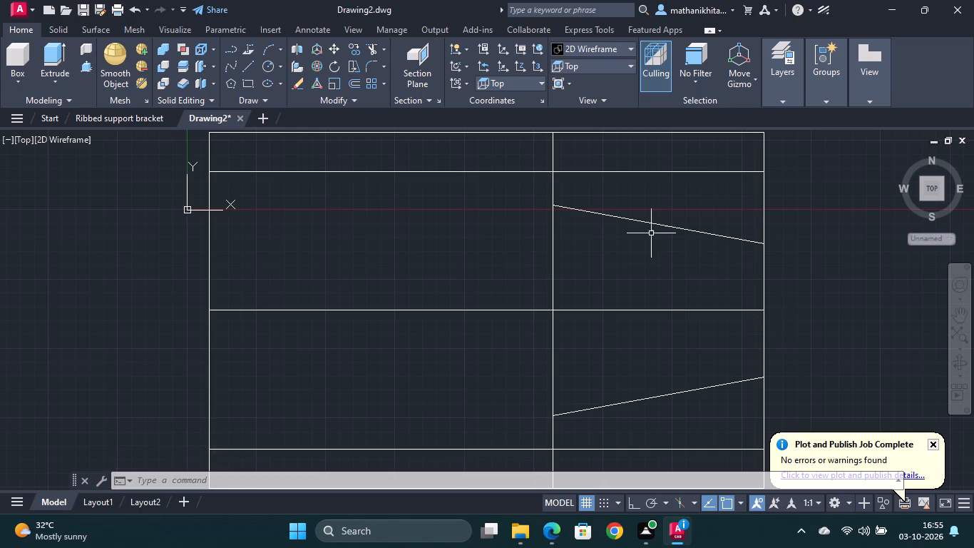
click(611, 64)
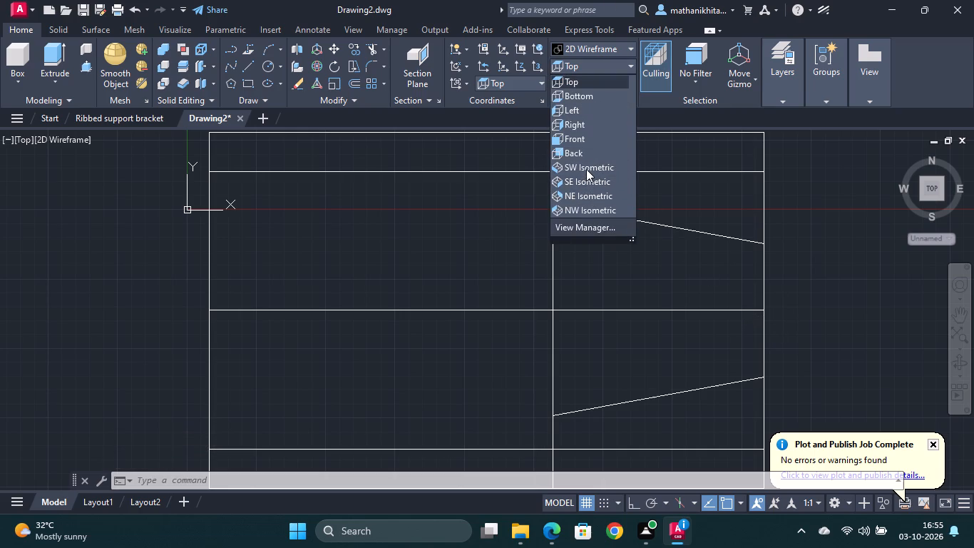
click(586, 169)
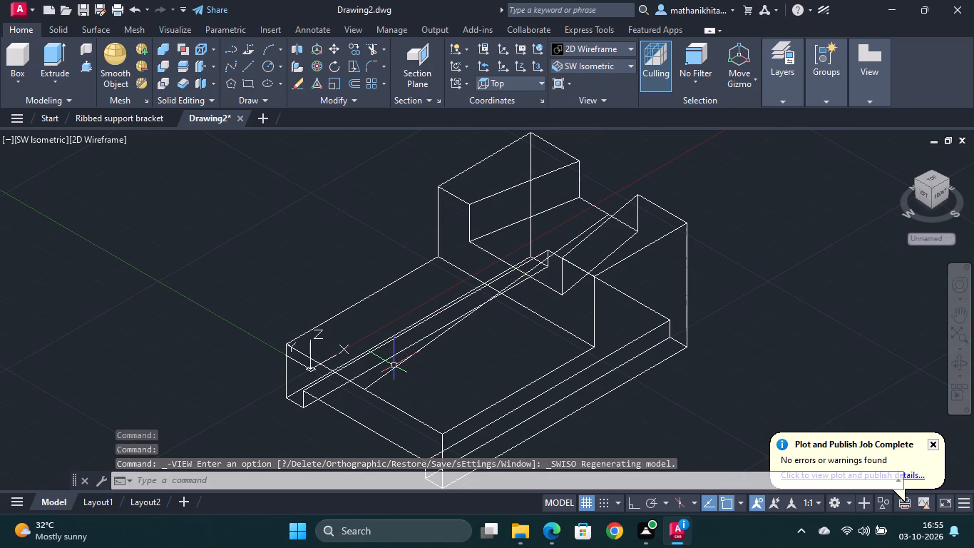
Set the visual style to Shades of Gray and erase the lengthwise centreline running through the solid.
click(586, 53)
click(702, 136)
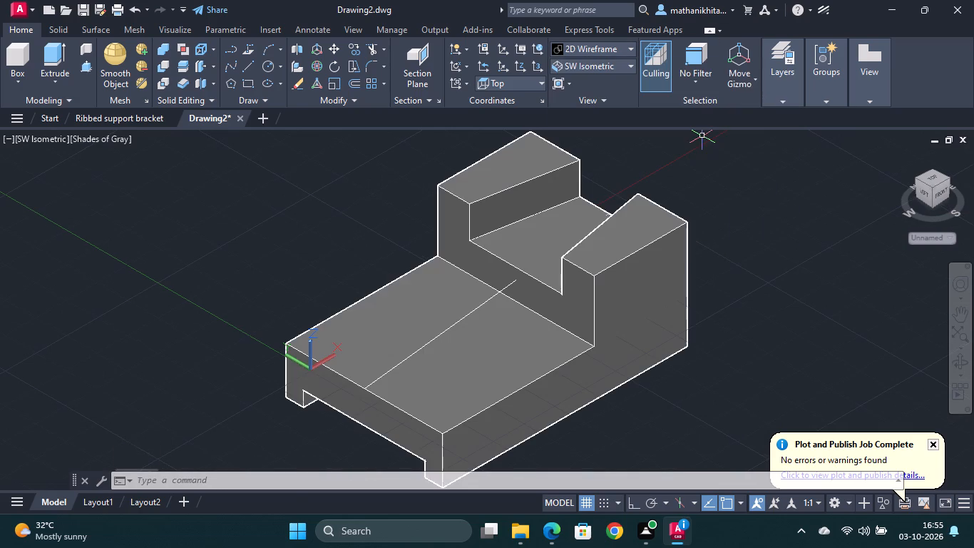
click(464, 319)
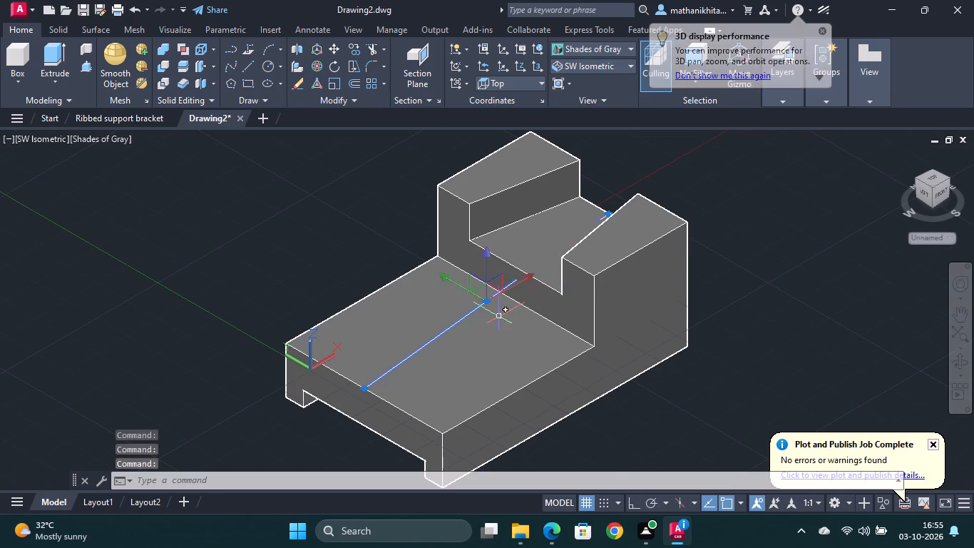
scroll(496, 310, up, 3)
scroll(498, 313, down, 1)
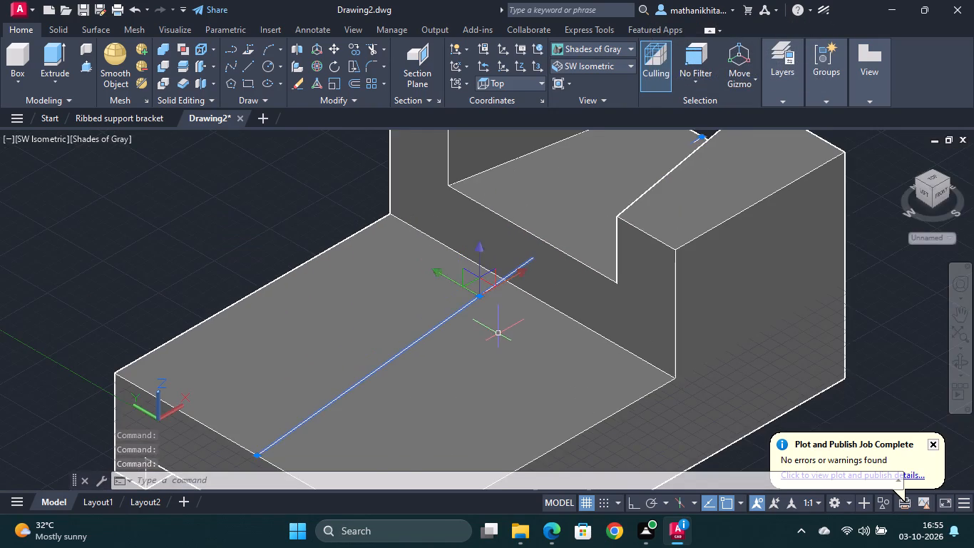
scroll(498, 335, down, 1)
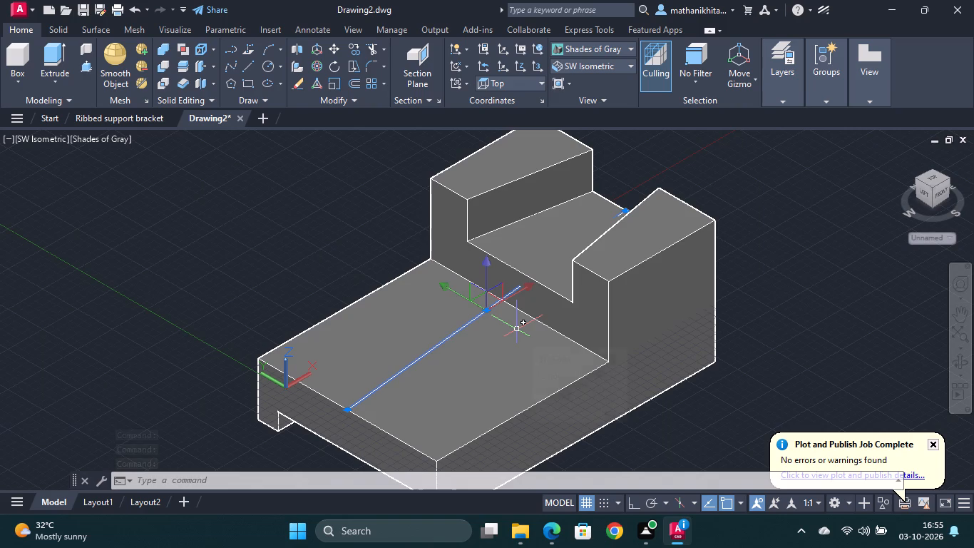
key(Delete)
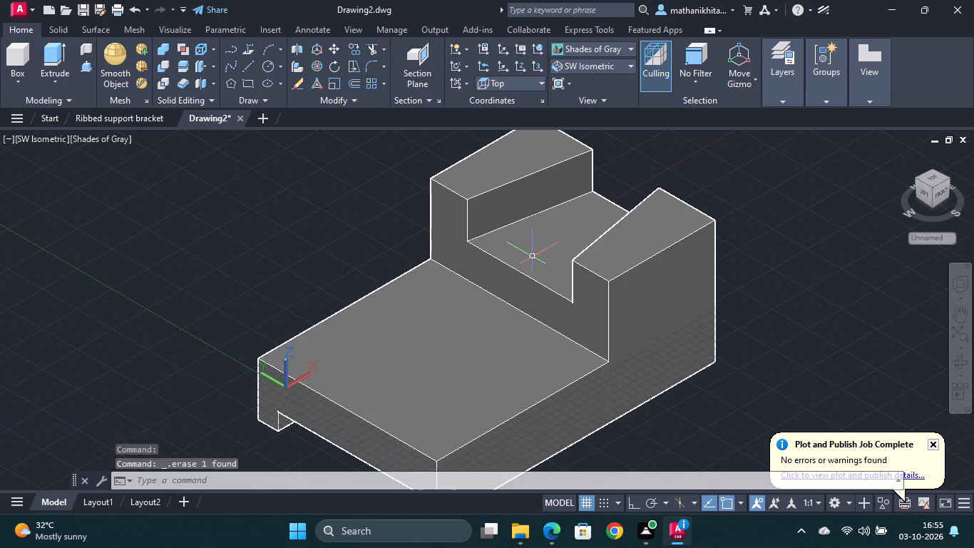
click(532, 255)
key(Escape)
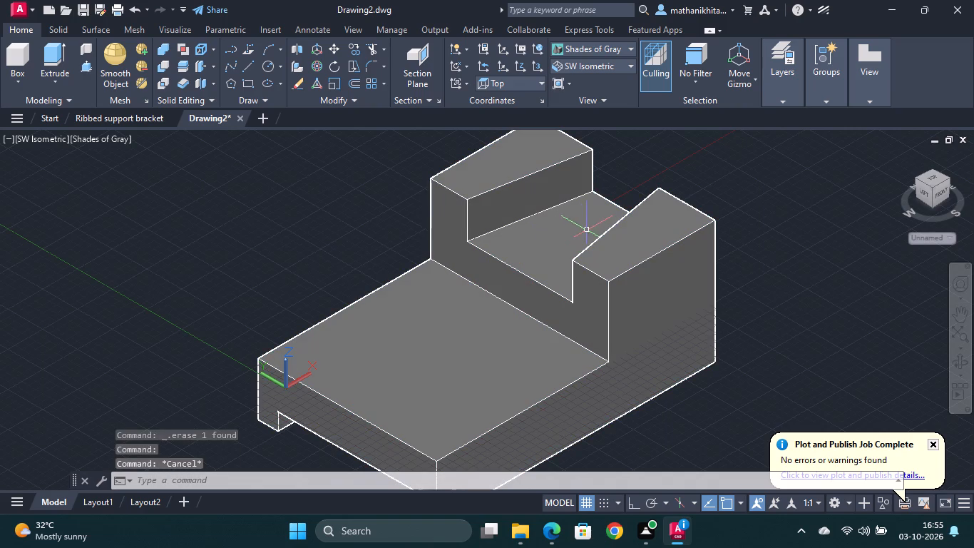
In the Top view, draw a line from the midpoint of the −Y raised part's +X edge to just past the step edge.
click(595, 65)
click(581, 78)
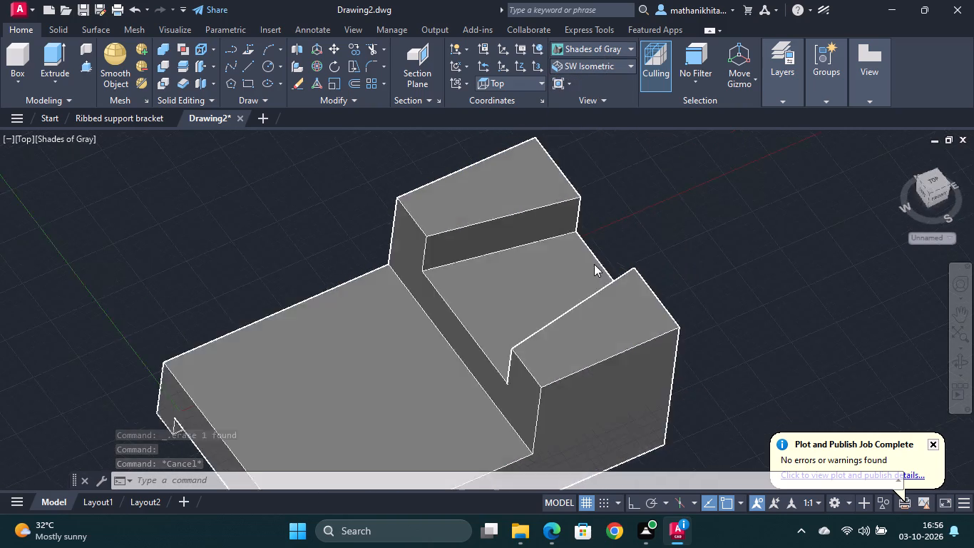
scroll(590, 320, down, 1)
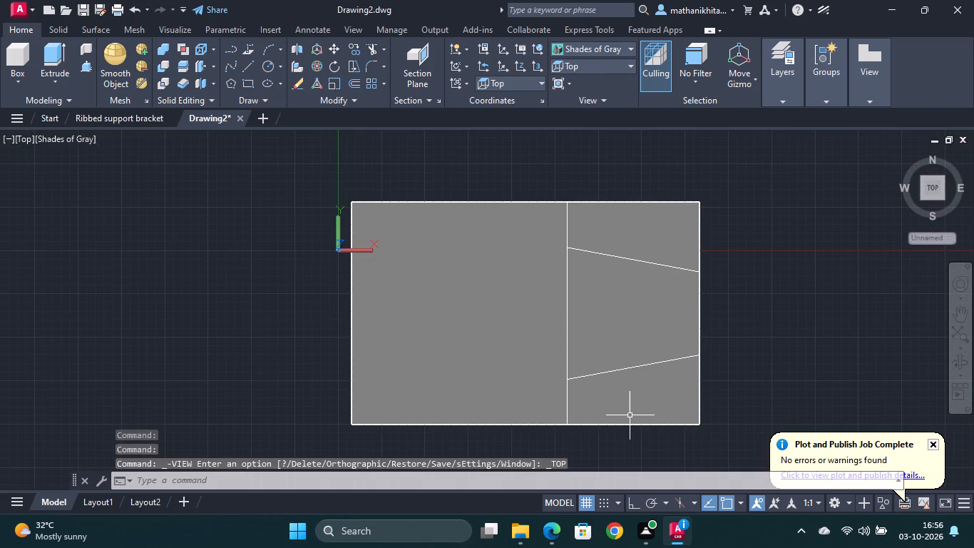
key(l)
key(Return)
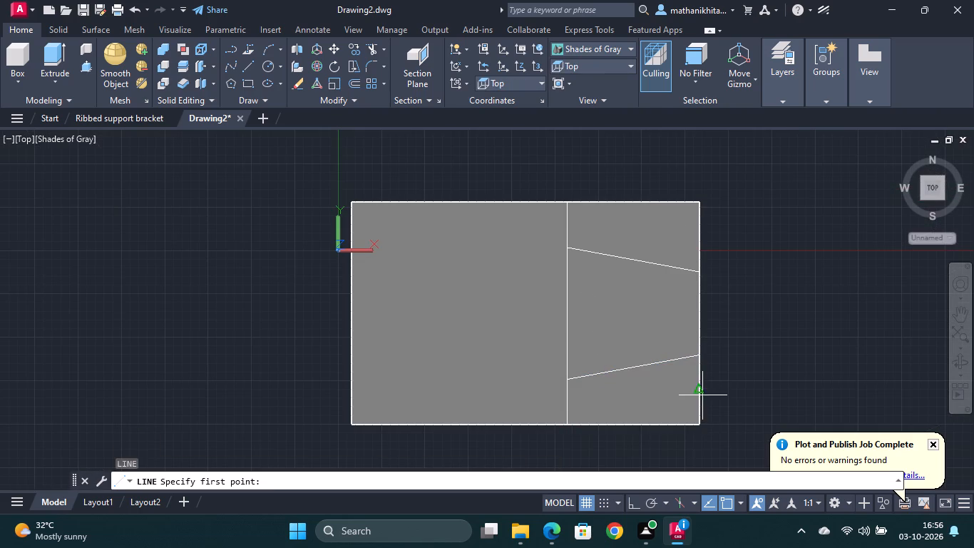
click(699, 388)
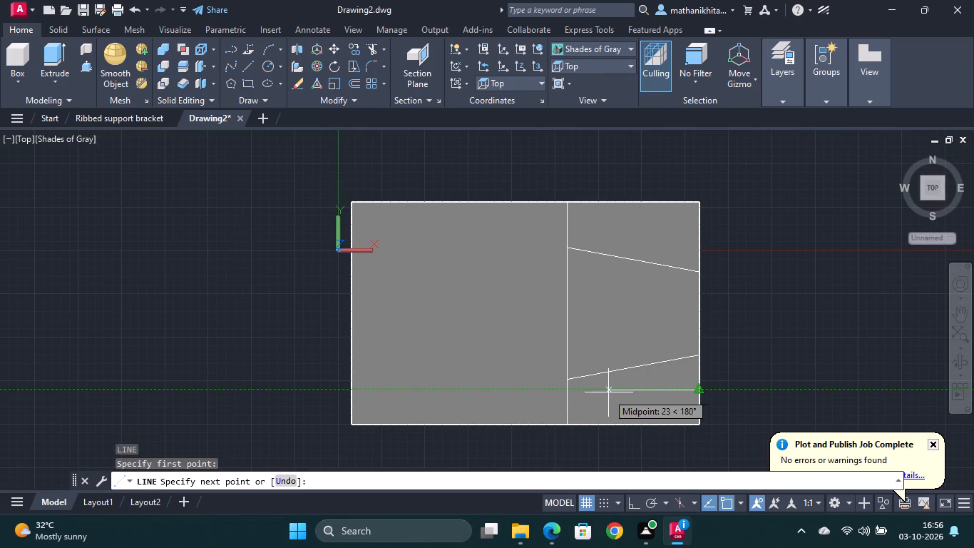
click(559, 391)
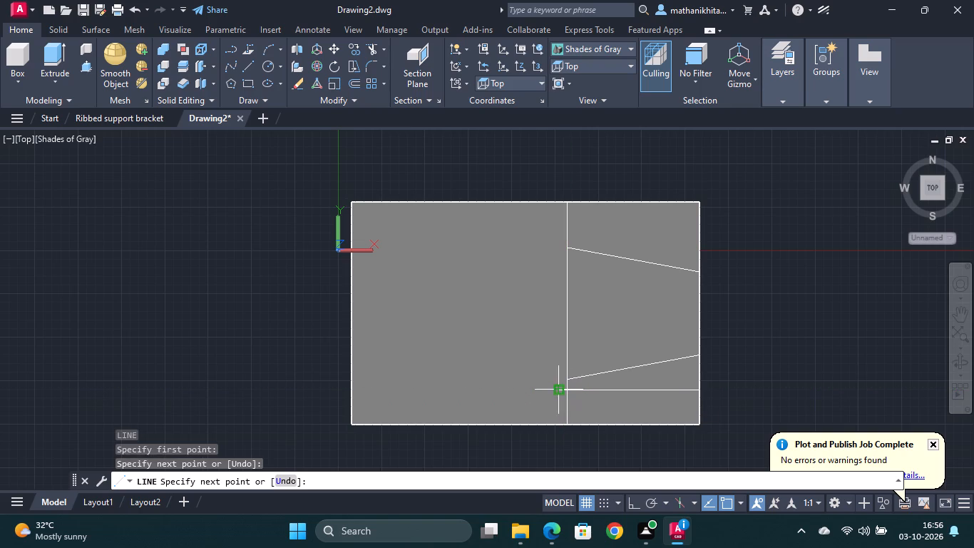
key(Escape)
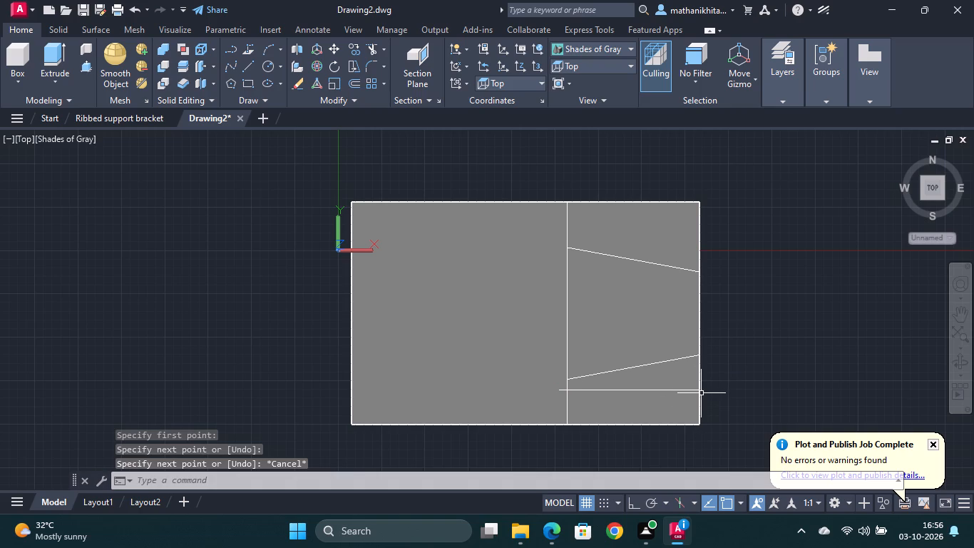
Draw a 13 mm line toward −X from the +X end of the line across the −Y raised part.
text(l)
key(space)
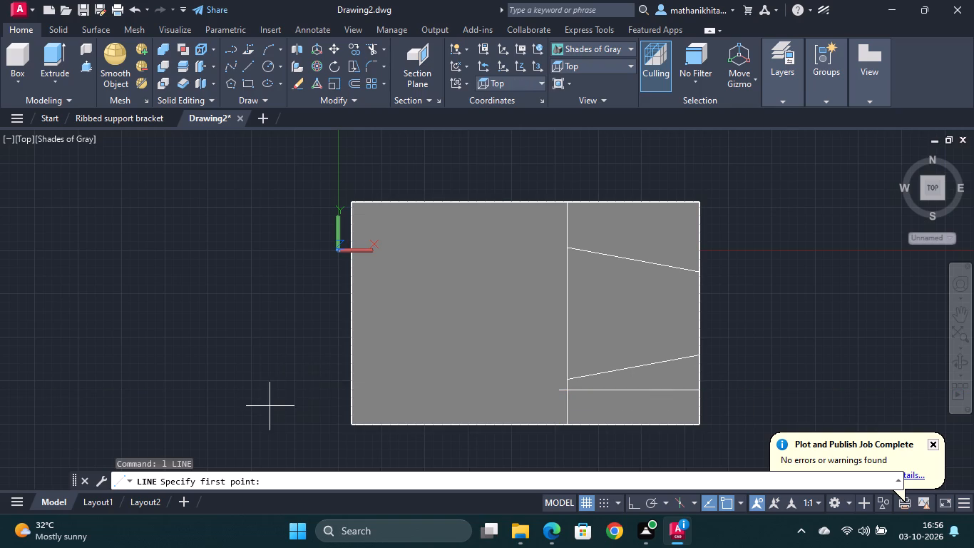
click(701, 391)
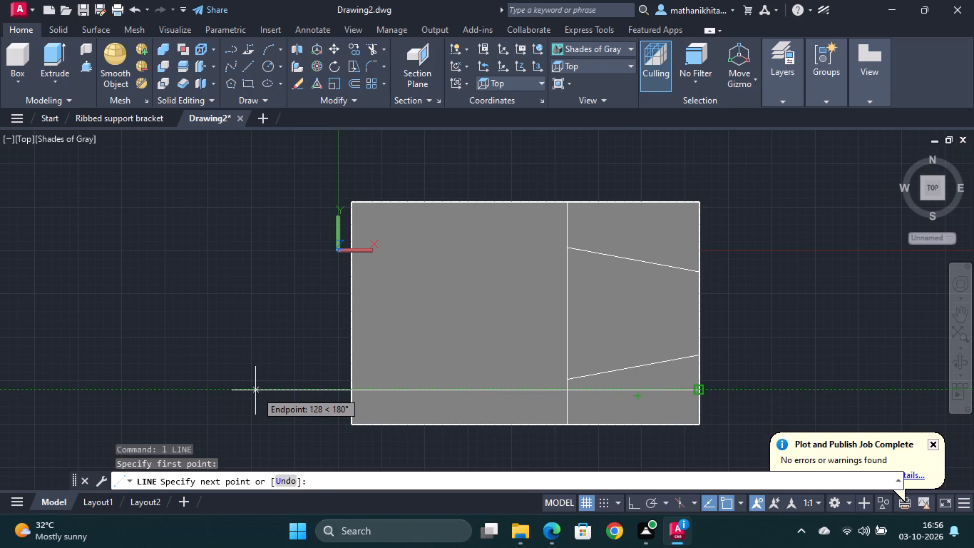
text(13)
key(space)
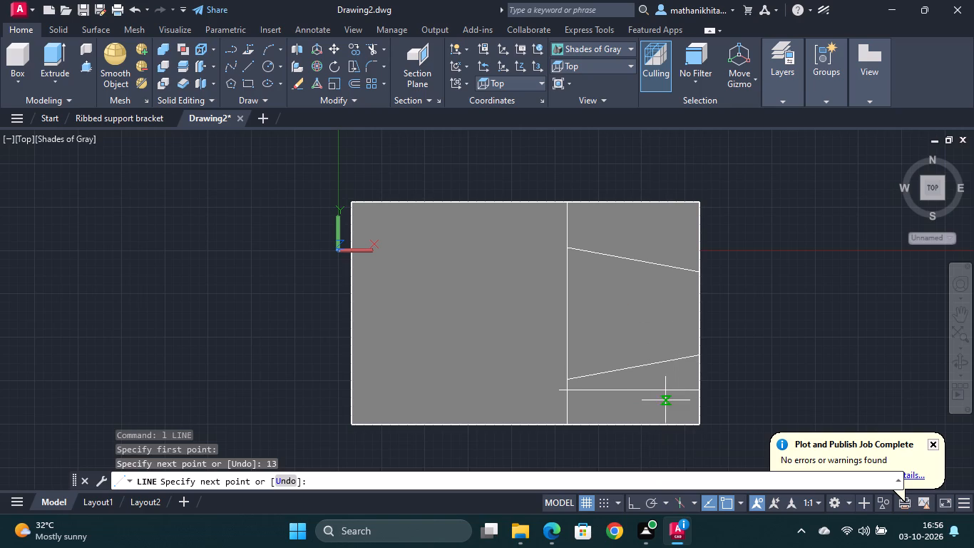
key(Escape)
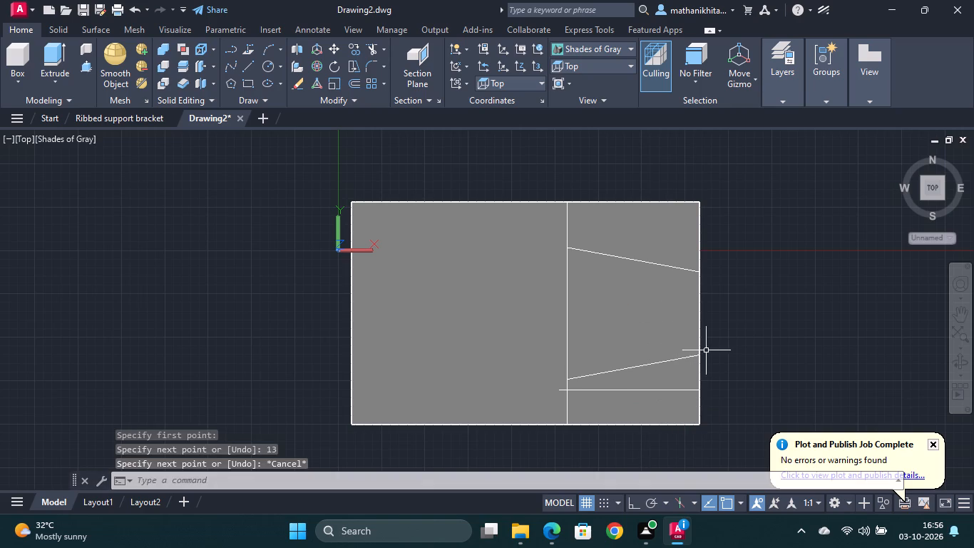
In 2D Wireframe style, draw a line 13 mm toward −X from the same +X endpoint, continuing with Ortho on in +Y past the solid's edge.
click(585, 64)
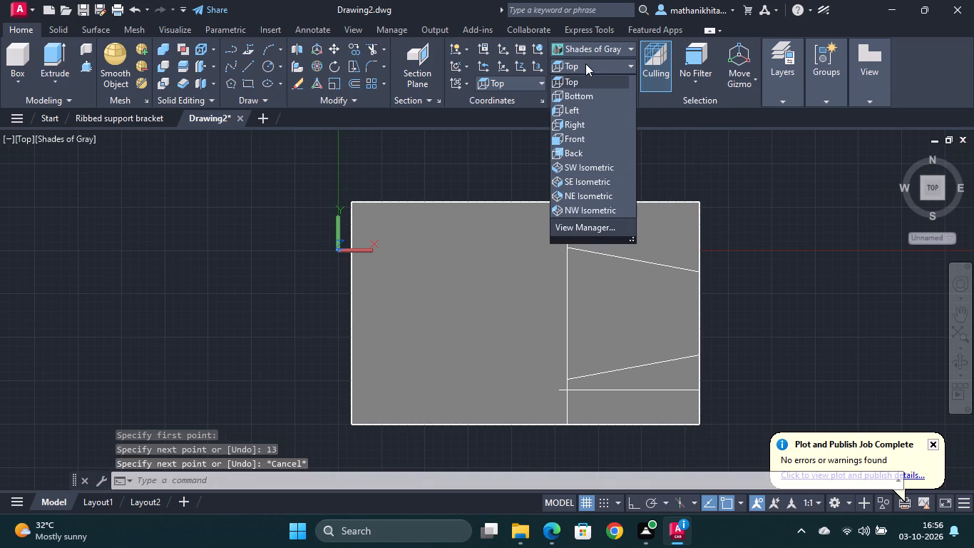
click(498, 146)
click(583, 44)
click(570, 69)
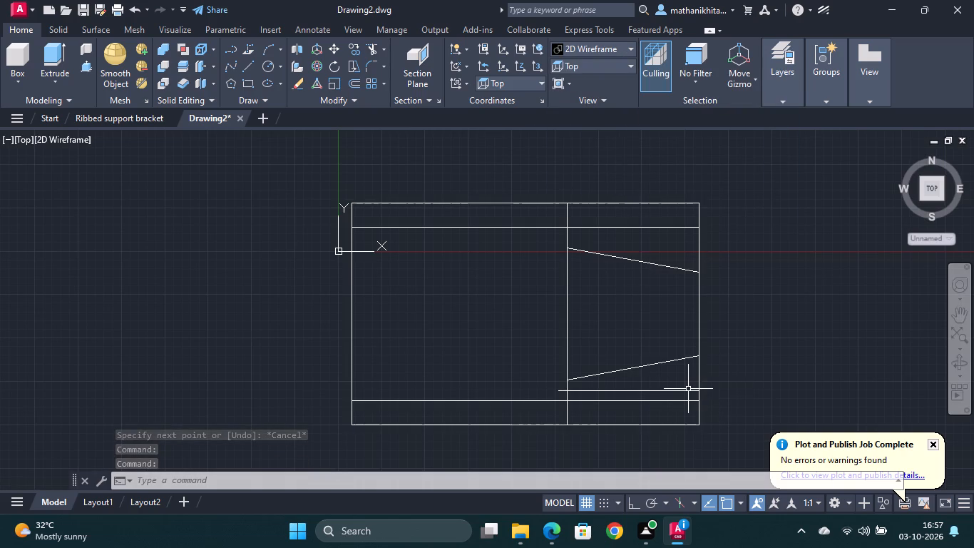
text(l)
key(space)
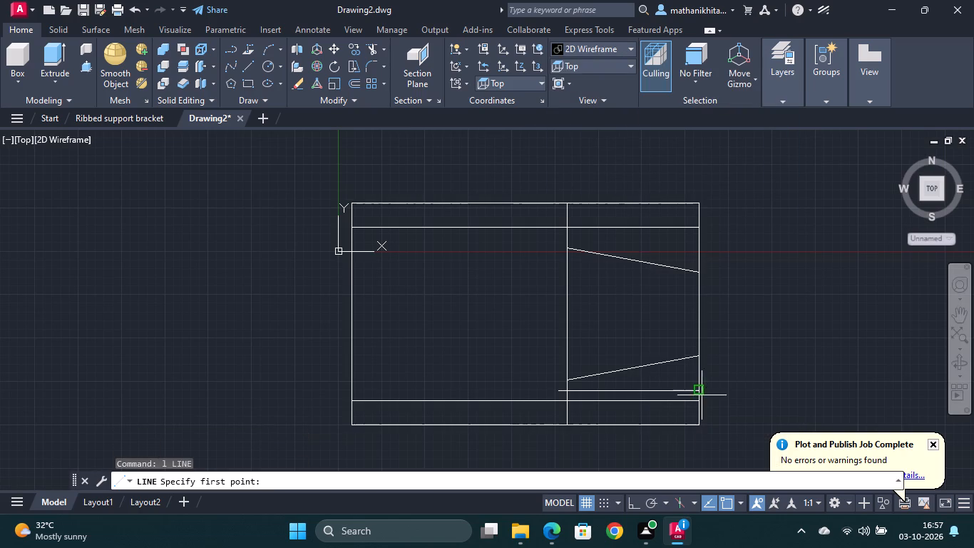
click(699, 390)
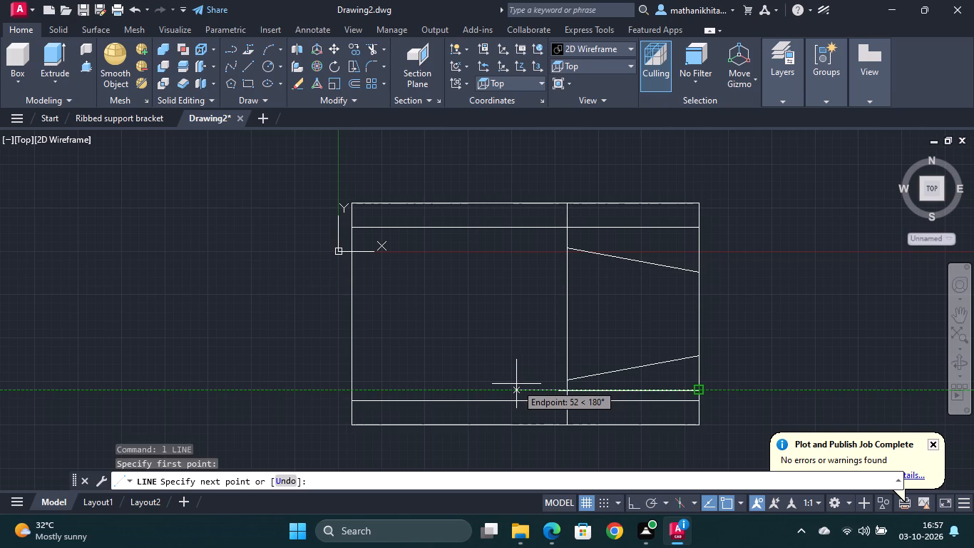
text(13)
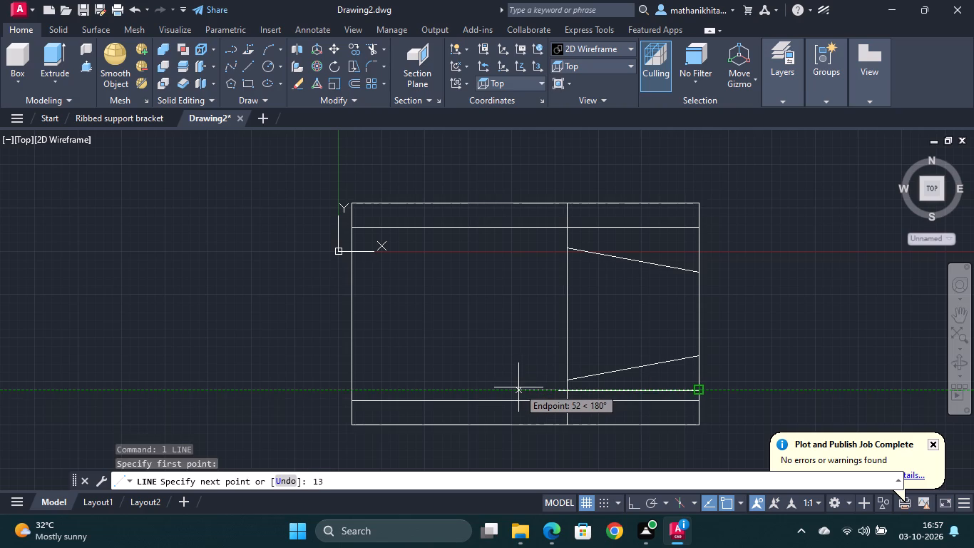
key(Return)
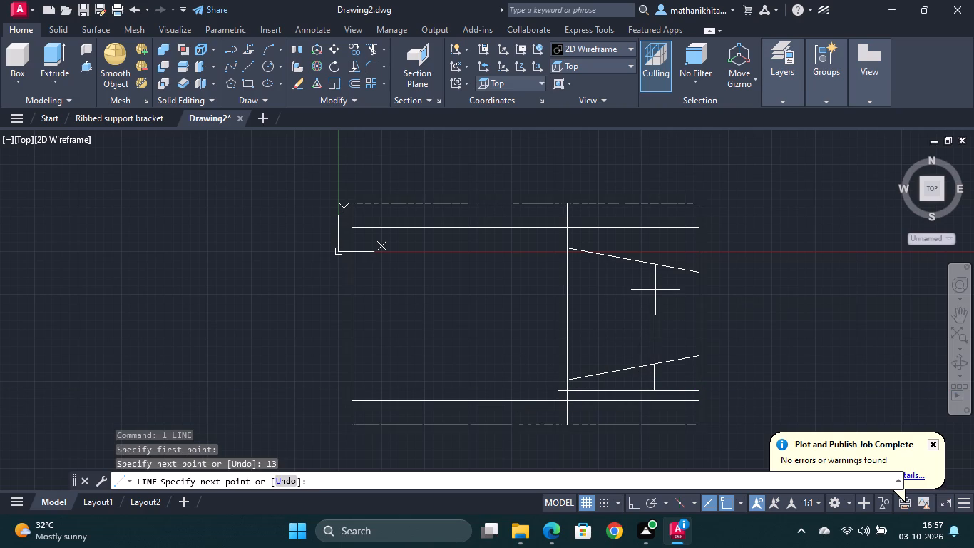
key(F8)
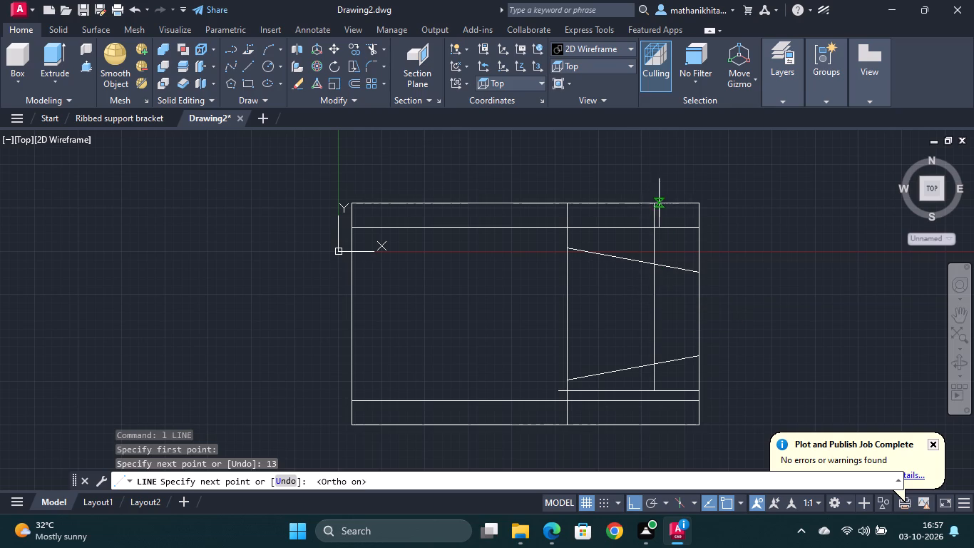
click(657, 177)
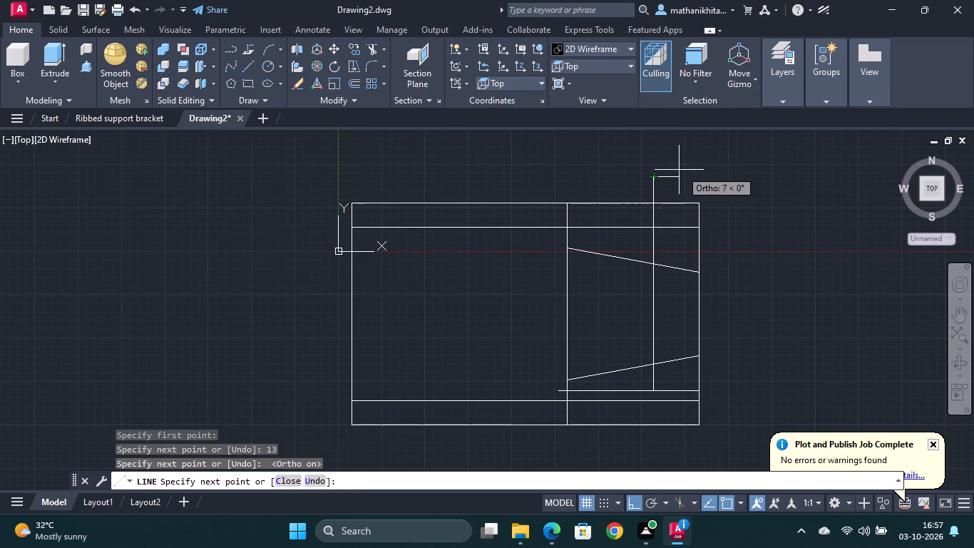
key(Escape)
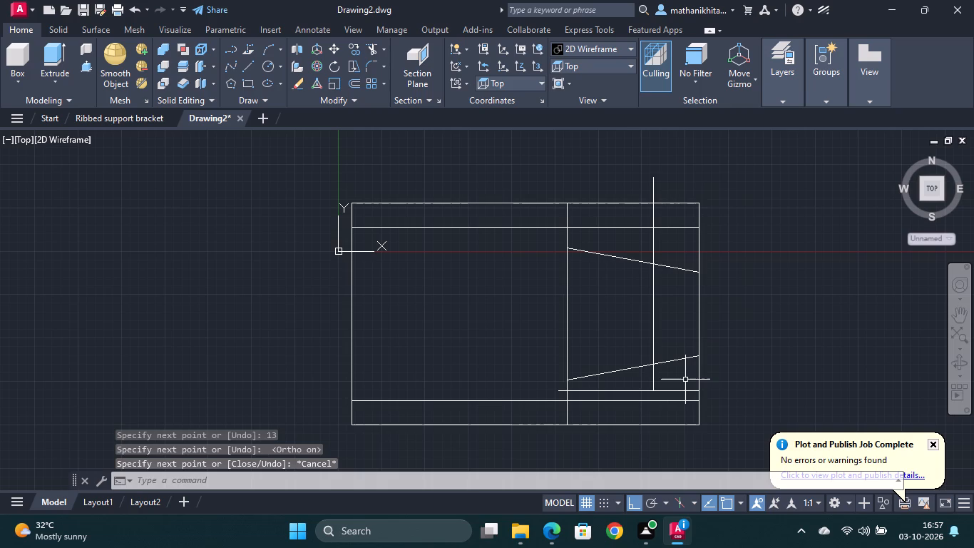
Start a circle centred on the −Y raised part where the 13 mm line meets the perpendicular line.
text(c)
key(space)
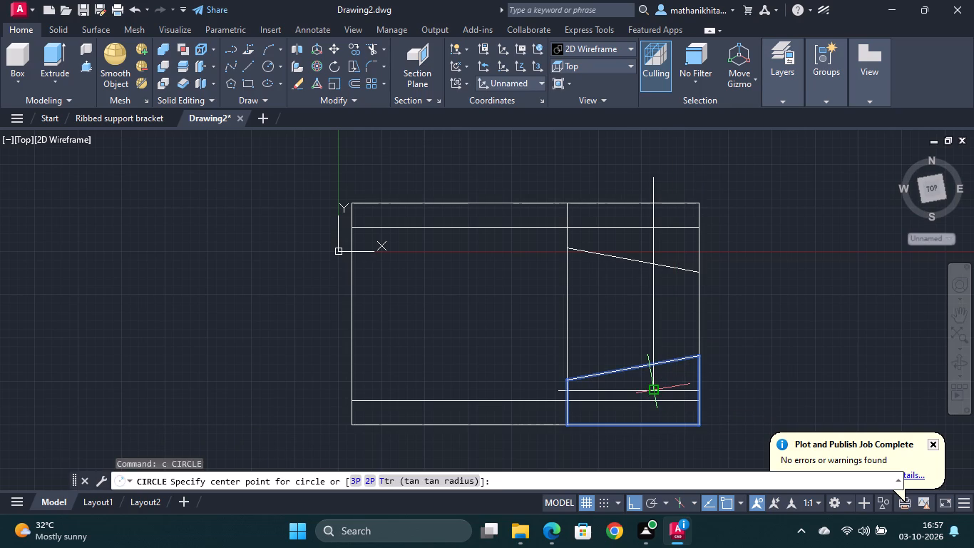
click(655, 390)
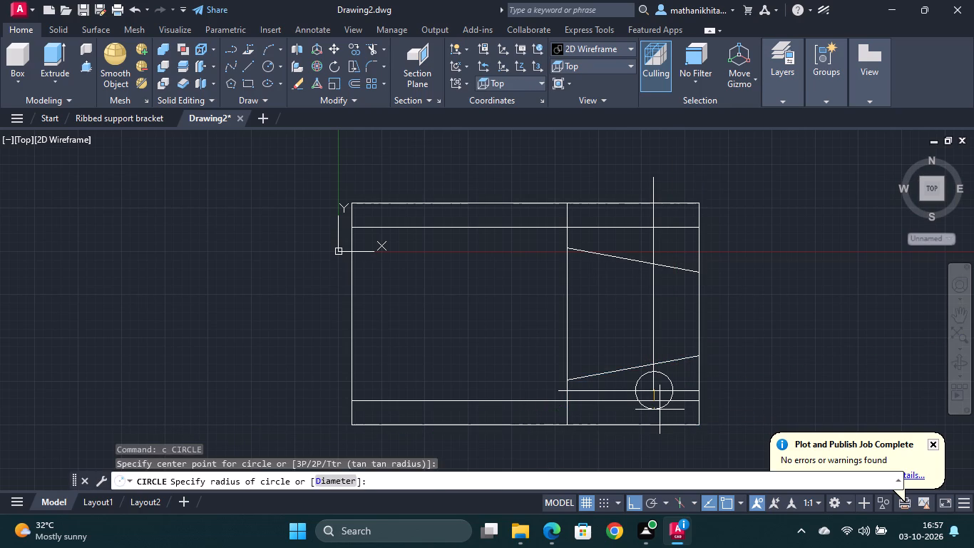
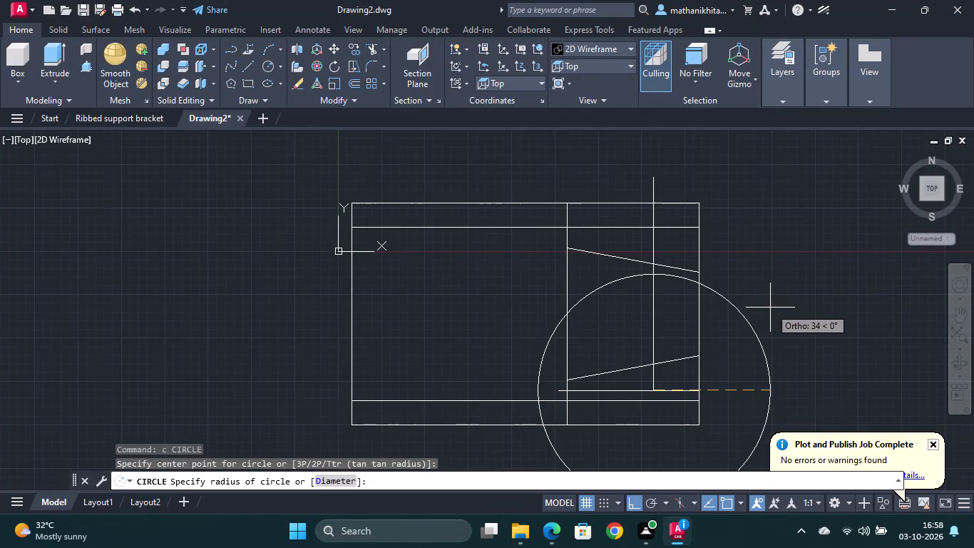
Measure the distance from the recess corner to the construction line's end along the −Y raised part's +X edge.
key(Escape)
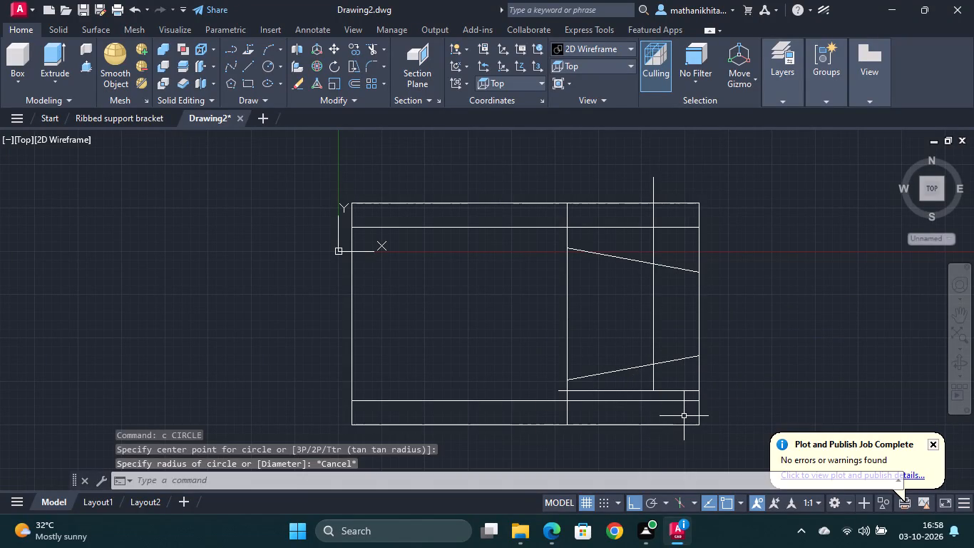
key(d)
key(i)
key(Return)
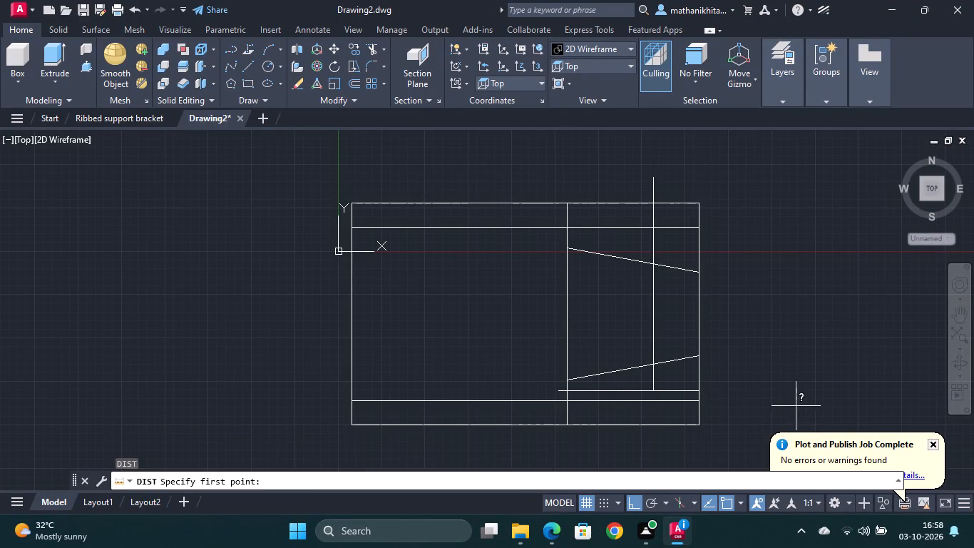
click(697, 356)
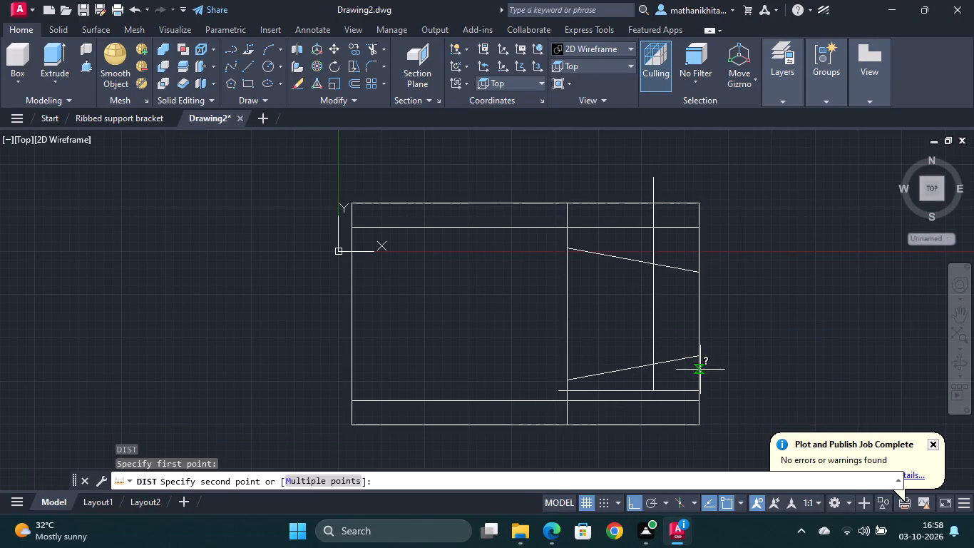
click(697, 389)
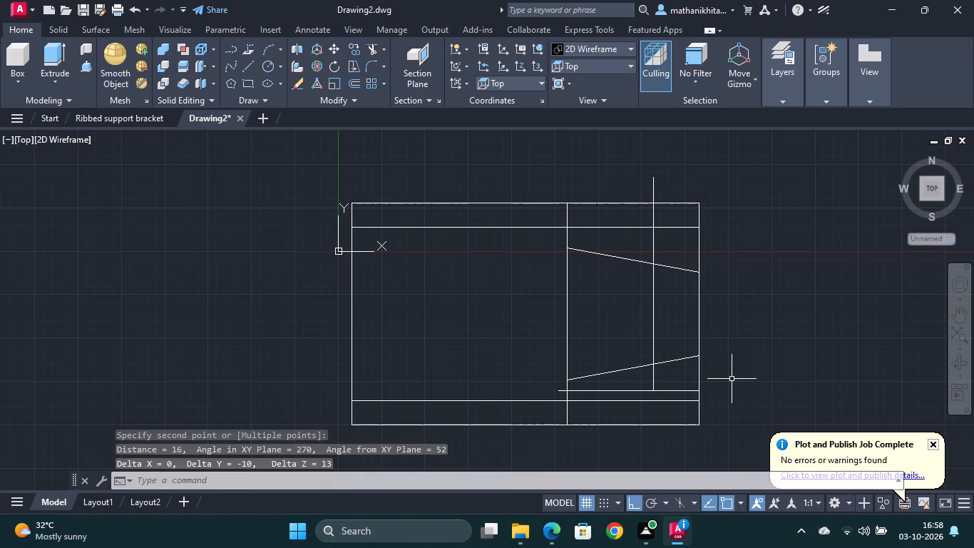
key(Escape)
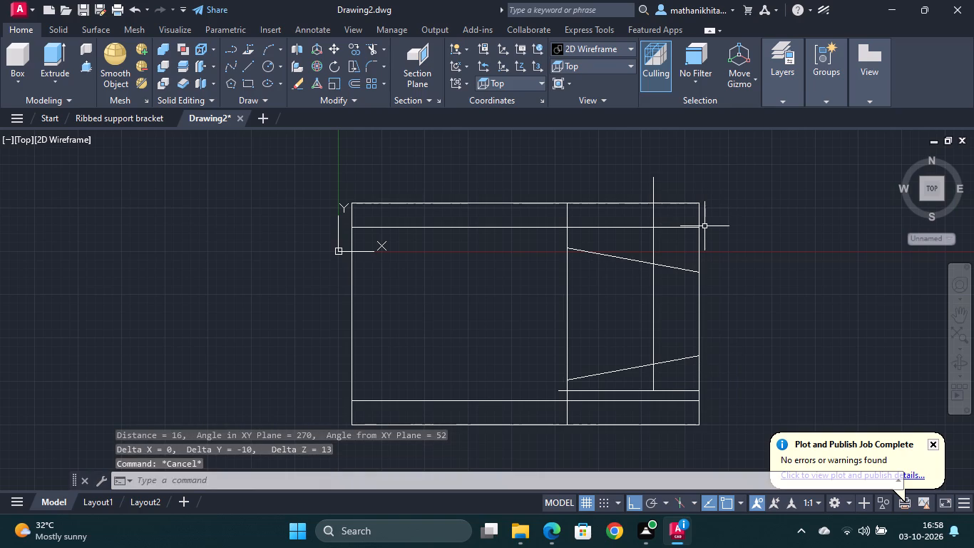
Draw a line about 47 mm toward −X from the midpoint of the +Y raised part's +X edge.
text(l)
key(space)
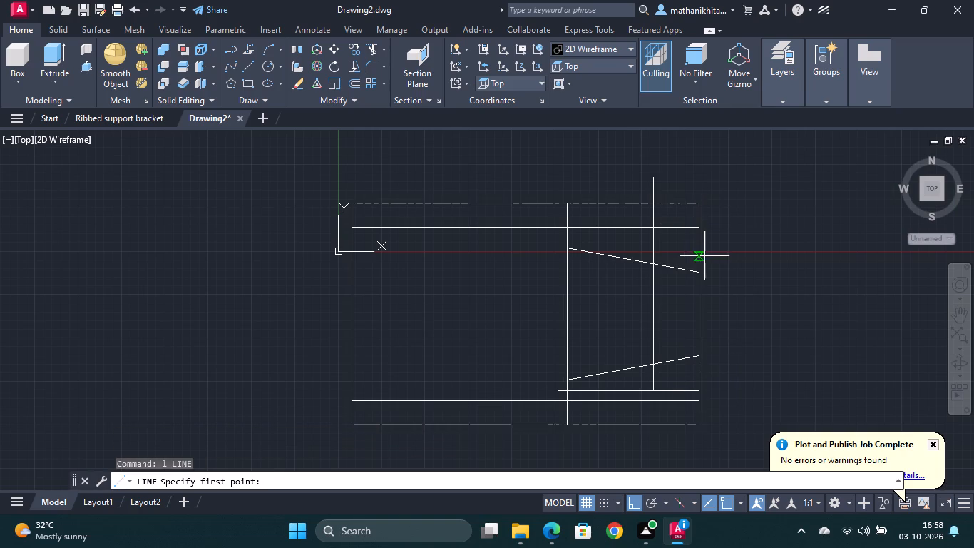
click(700, 238)
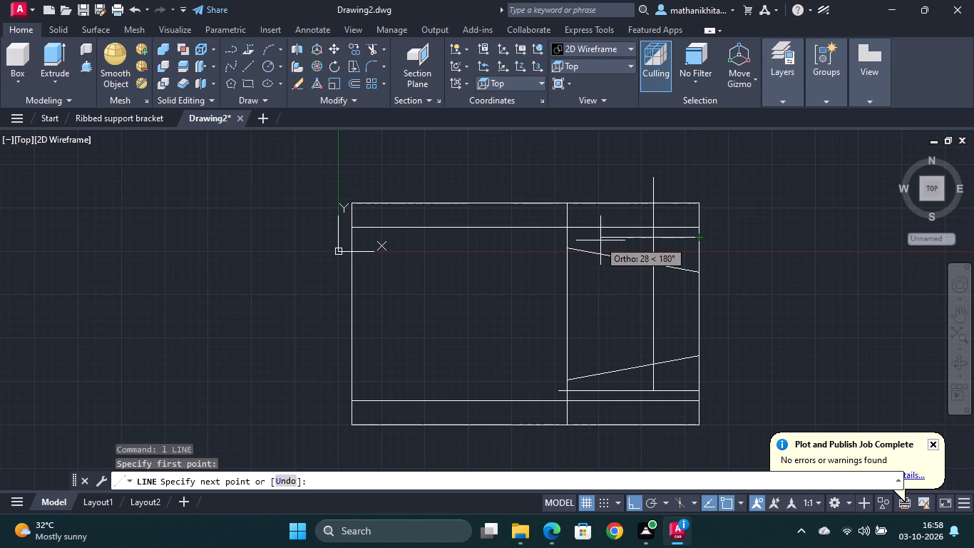
click(537, 244)
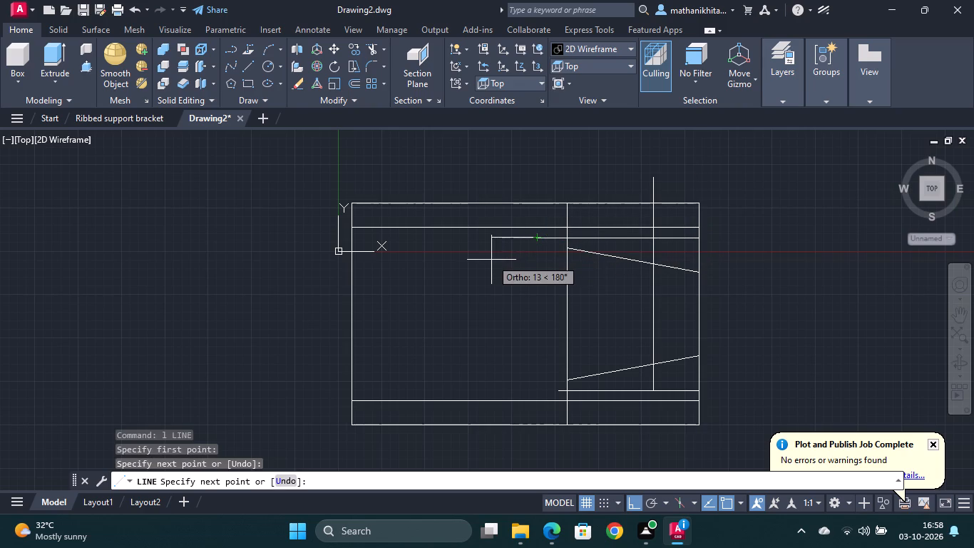
key(Escape)
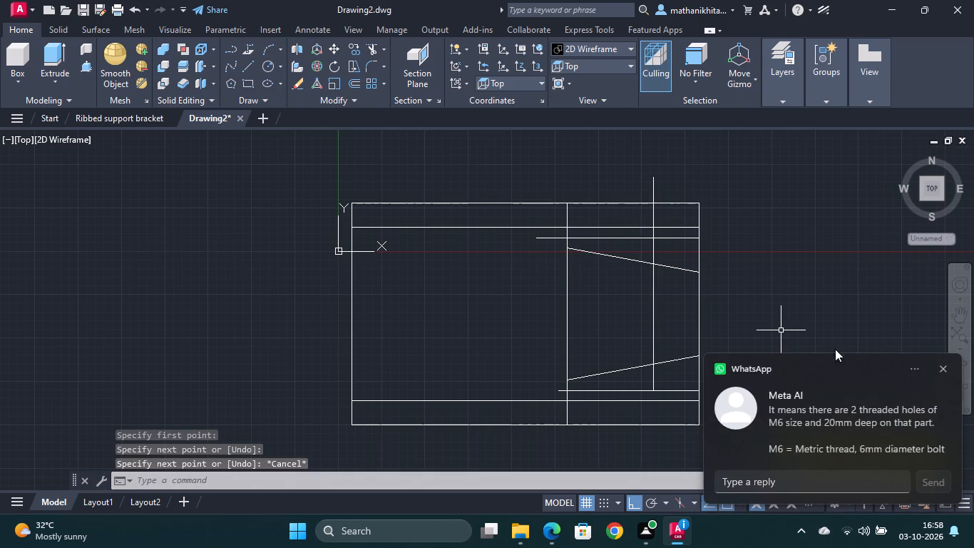
click(946, 370)
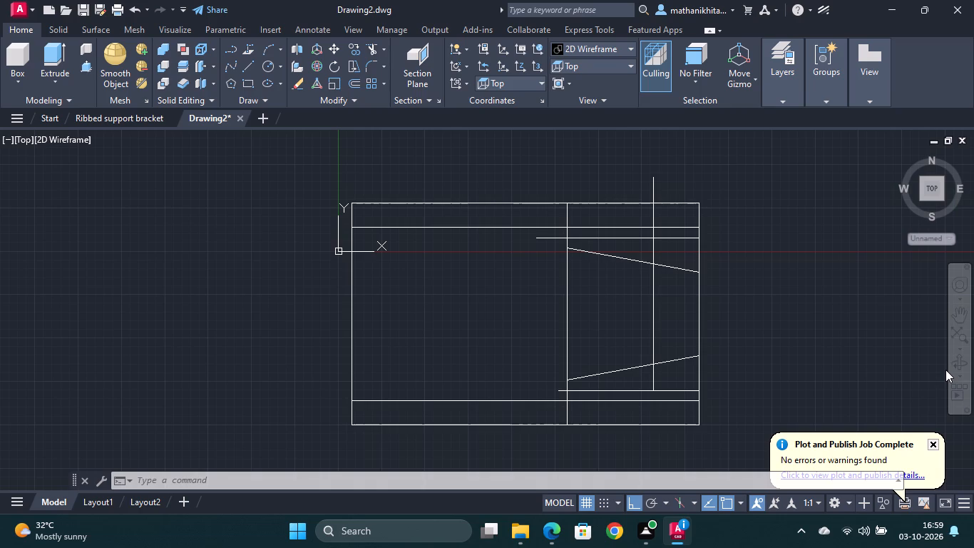
Draw a 6 mm diameter circle on the −Y raised part, centred where the 13 mm line meets the perpendicular line.
text(c)
key(space)
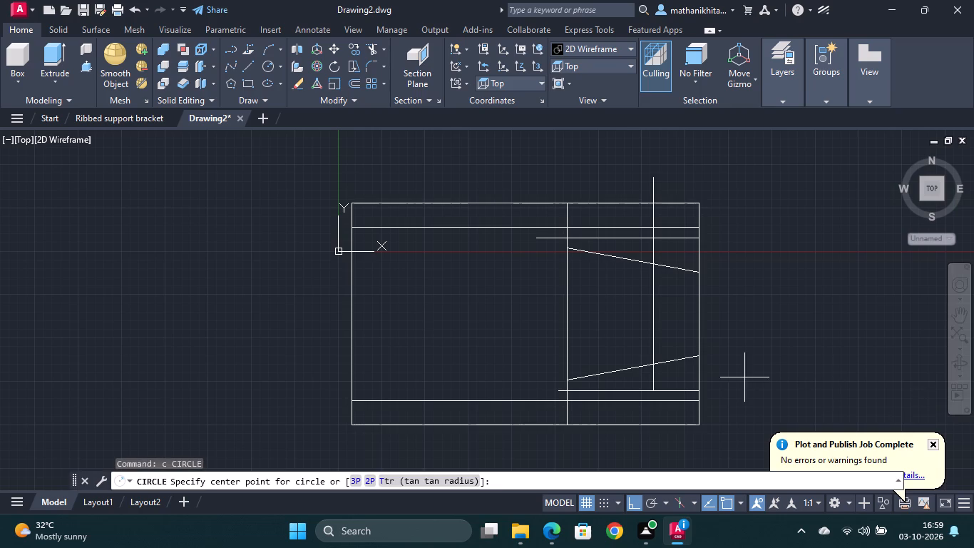
click(655, 392)
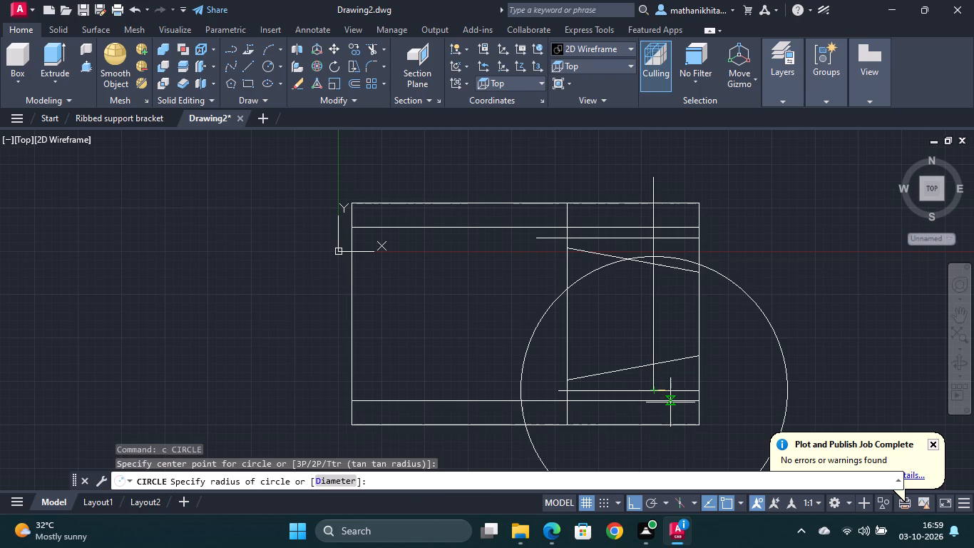
text(d)
key(space)
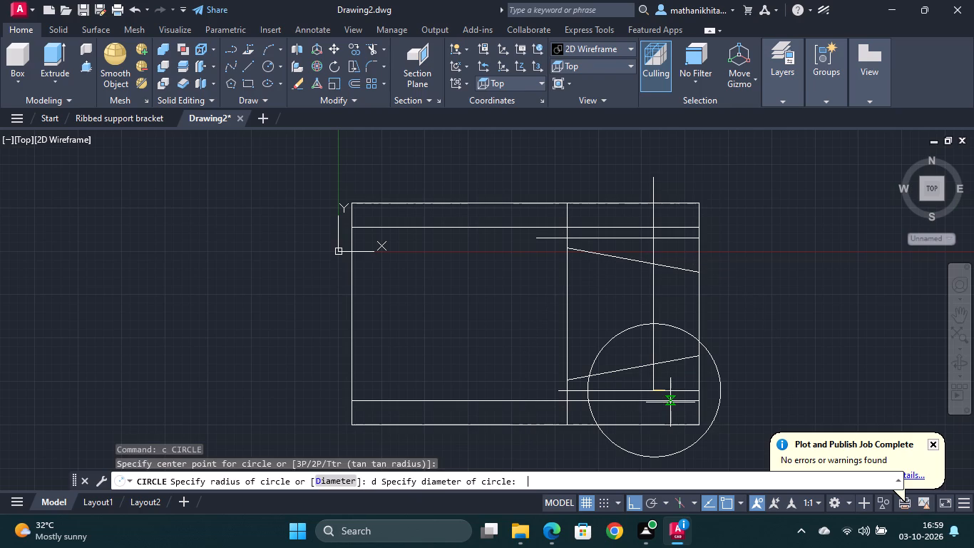
text(6)
key(space)
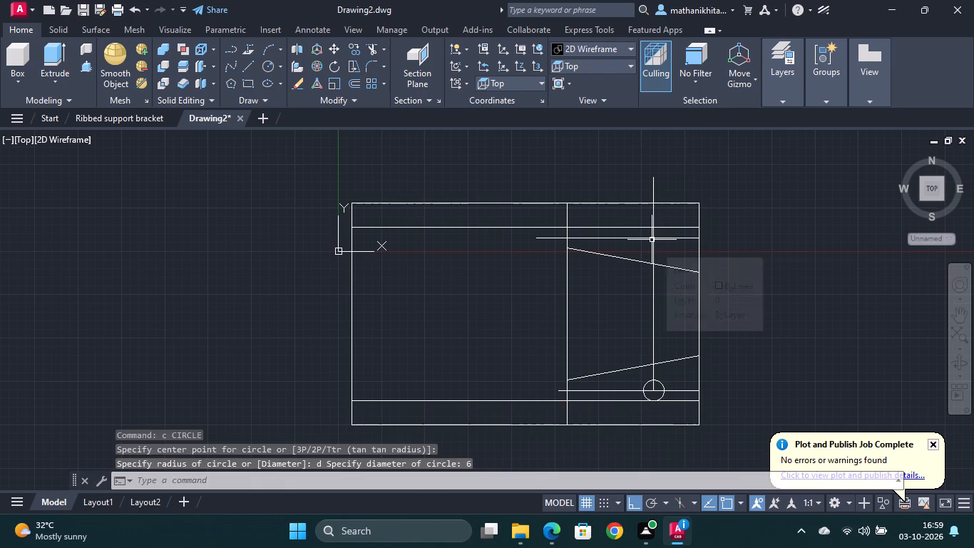
Draw a 6 mm diameter circle on the +Y raised part, centred where the two construction lines cross.
text(c)
key(space)
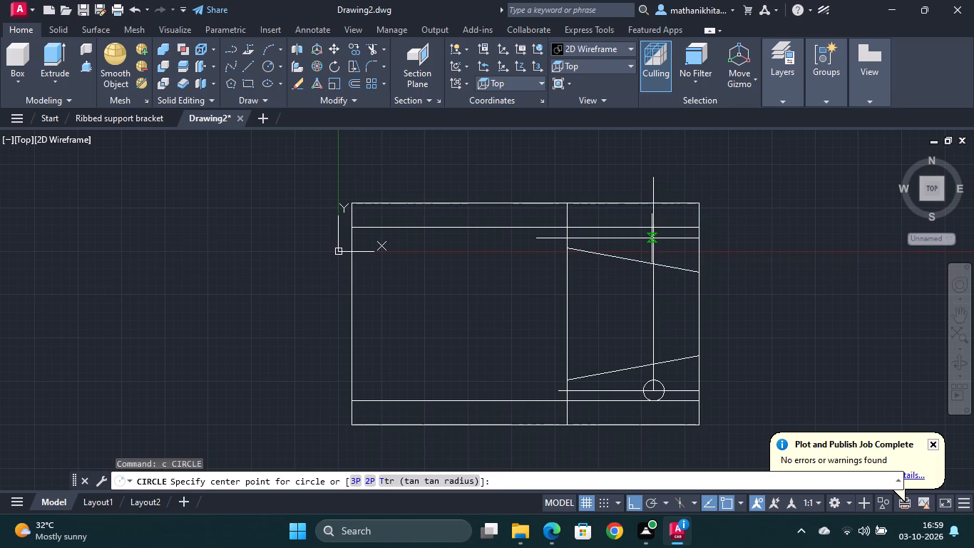
scroll(654, 238, up, 3)
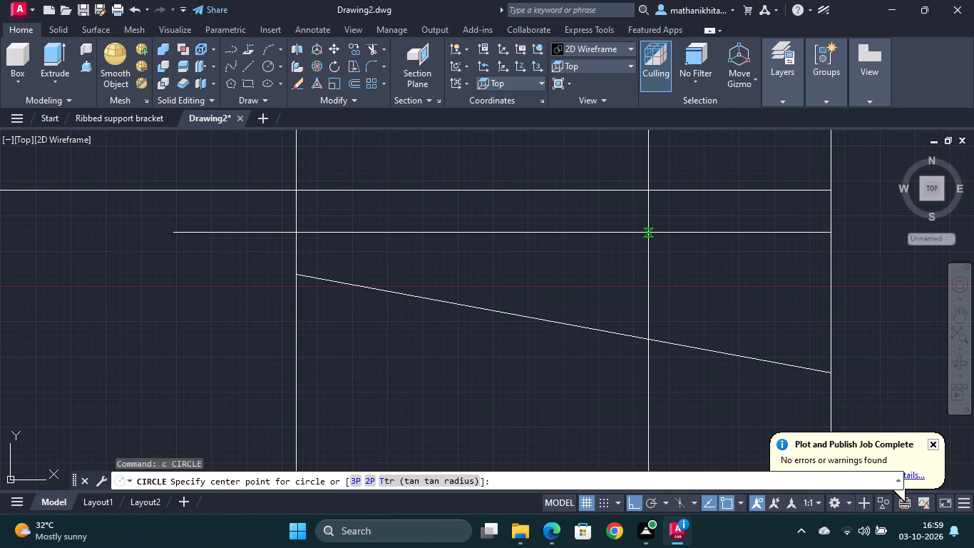
click(648, 233)
key(d)
key(space)
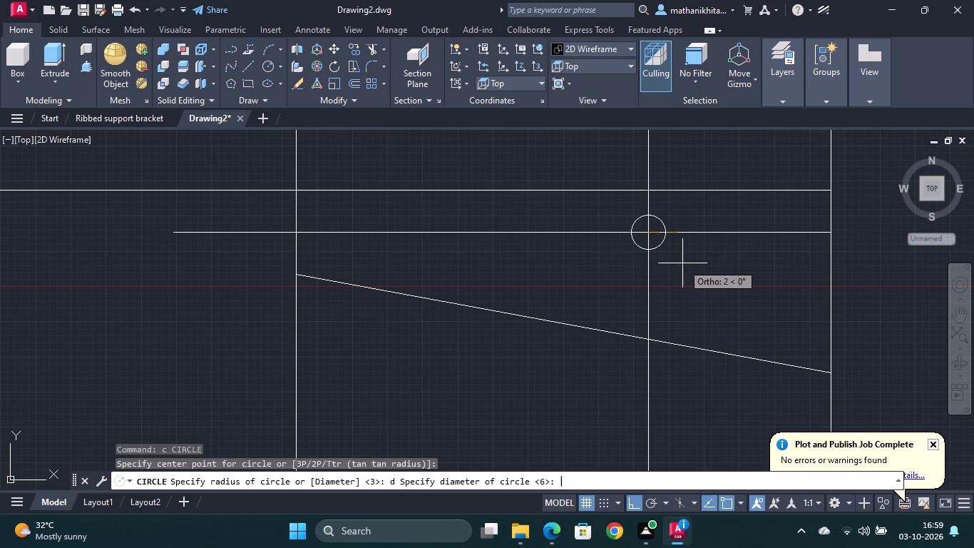
key(6)
key(space)
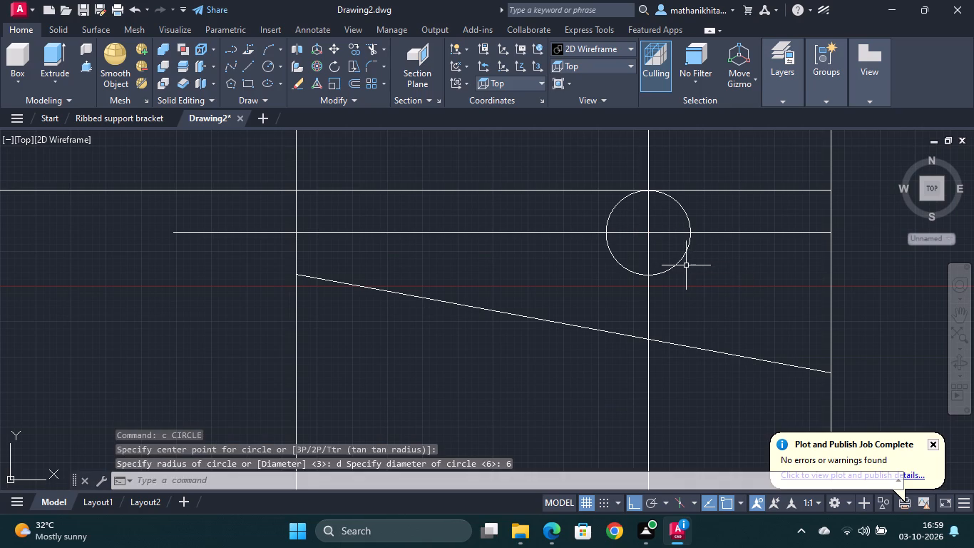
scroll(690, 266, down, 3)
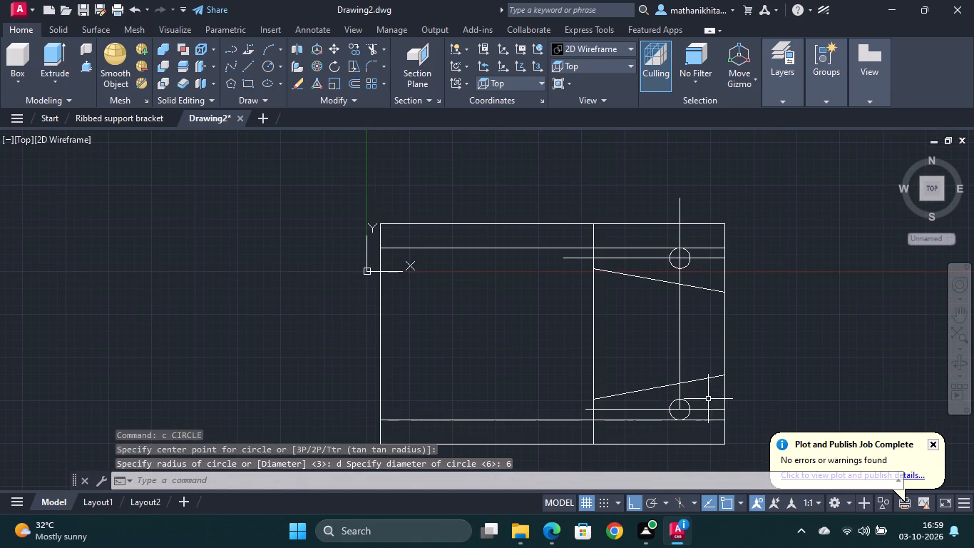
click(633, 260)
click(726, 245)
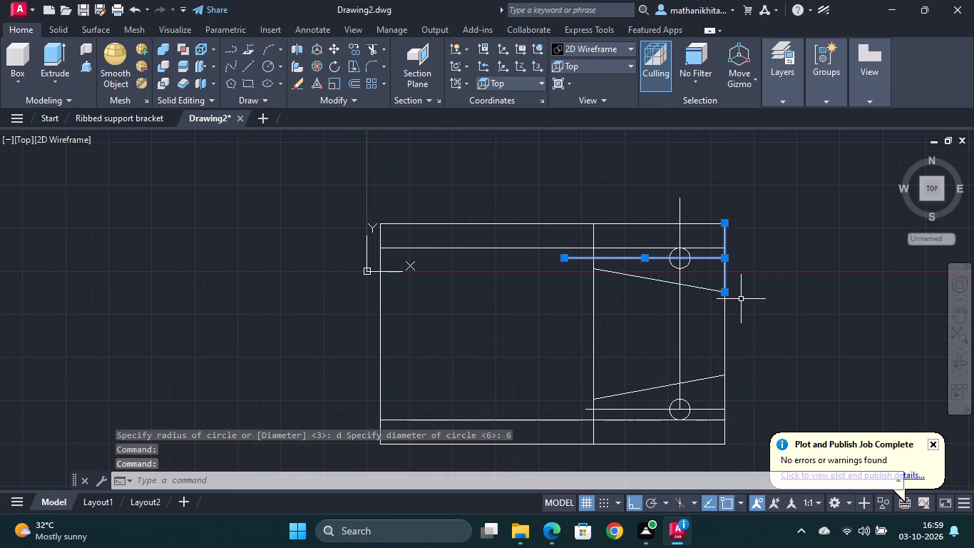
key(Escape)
Erase the X-direction construction line through the +Y circle and the three overlapping ones through the −Y circle.
click(704, 258)
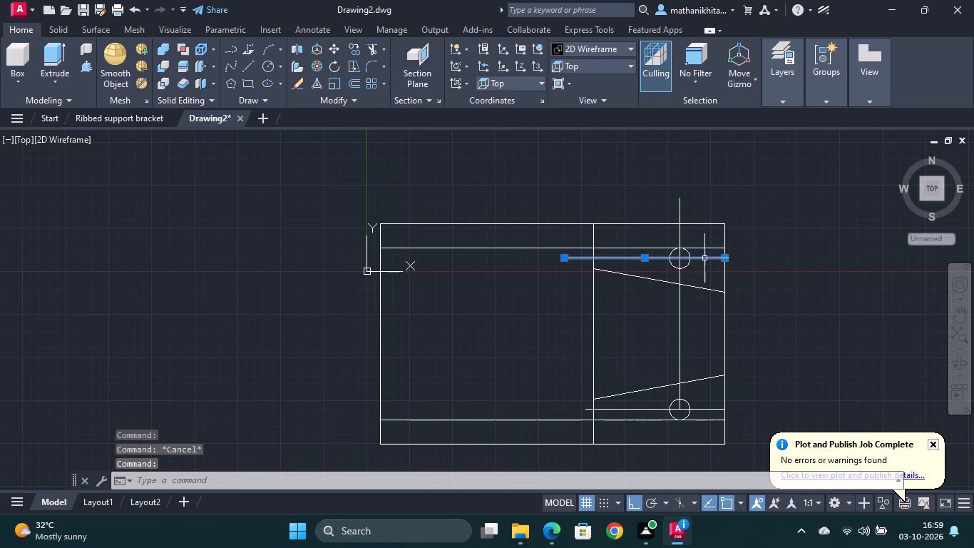
key(Delete)
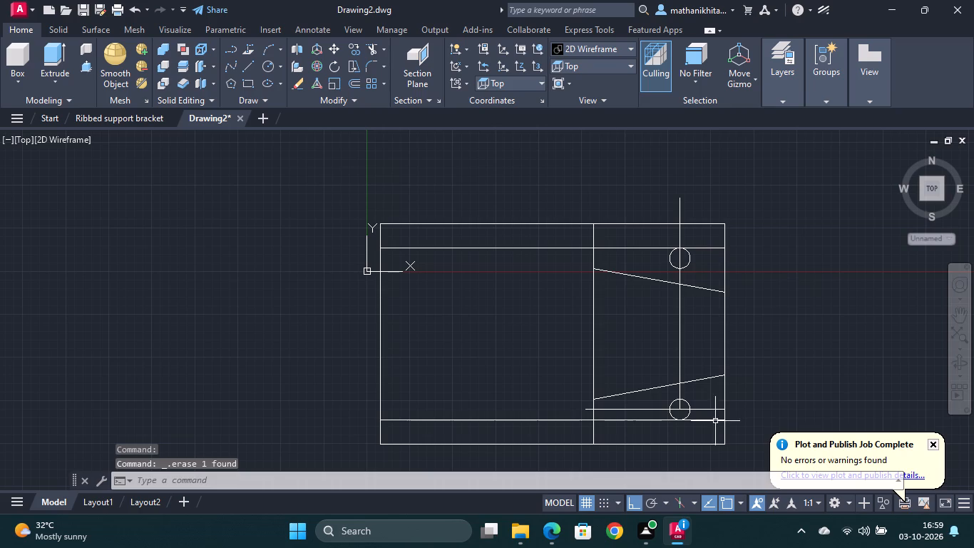
click(704, 410)
key(Delete)
click(697, 411)
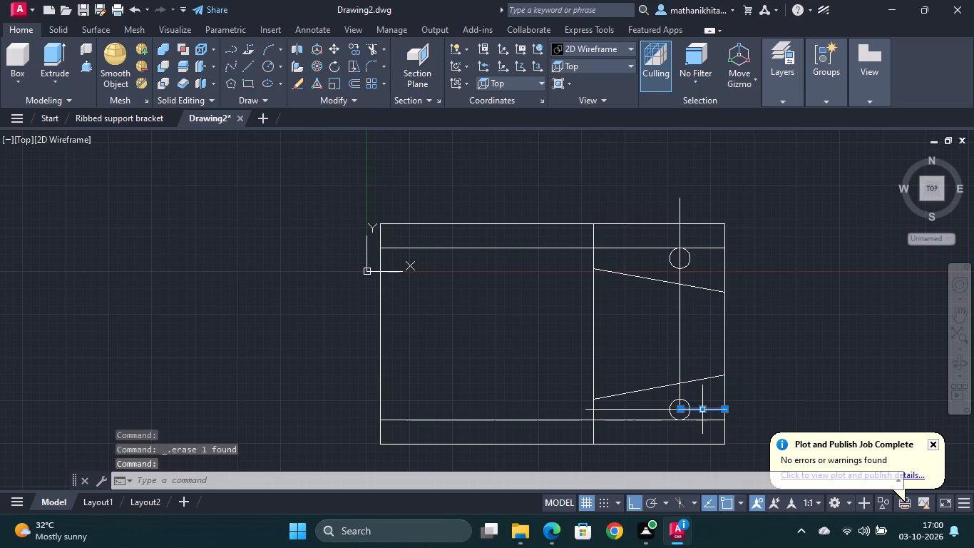
key(Delete)
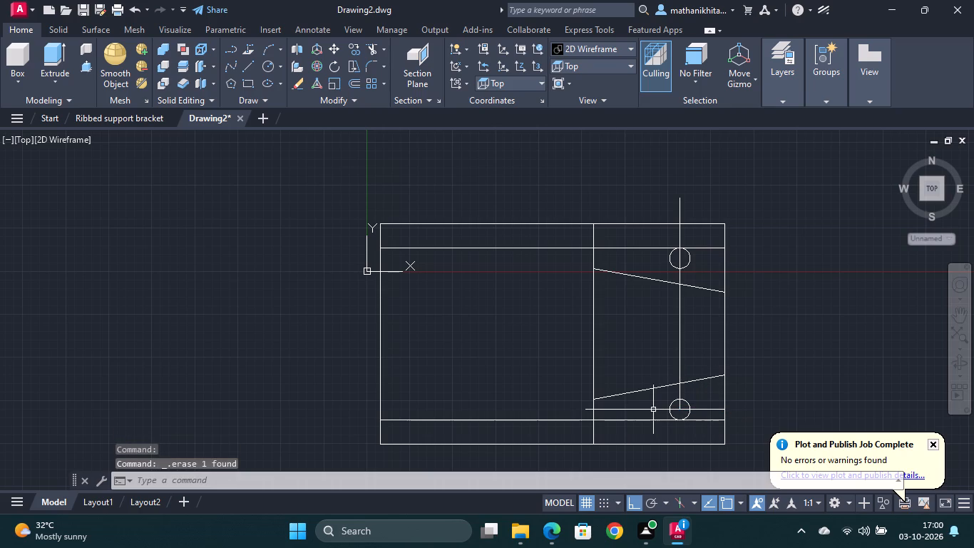
click(653, 410)
key(Delete)
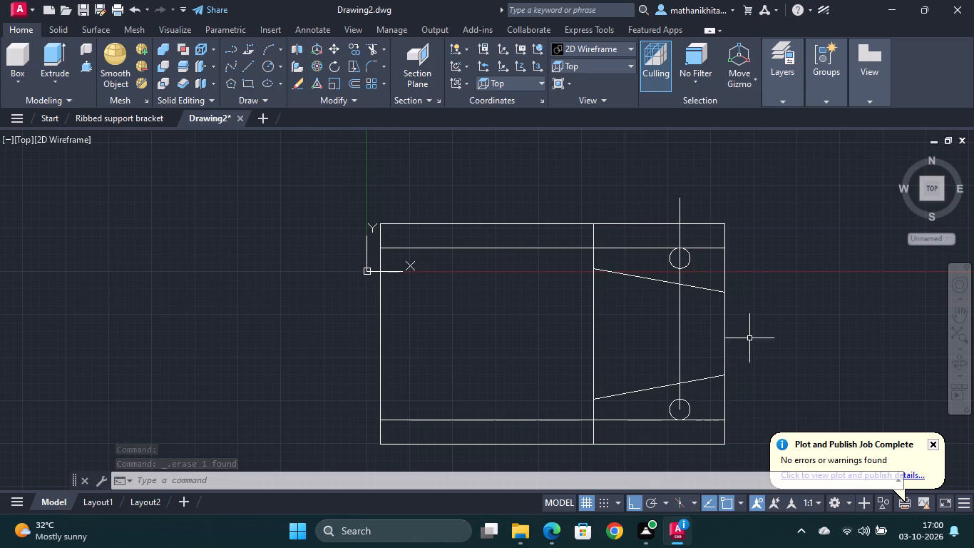
key(Escape)
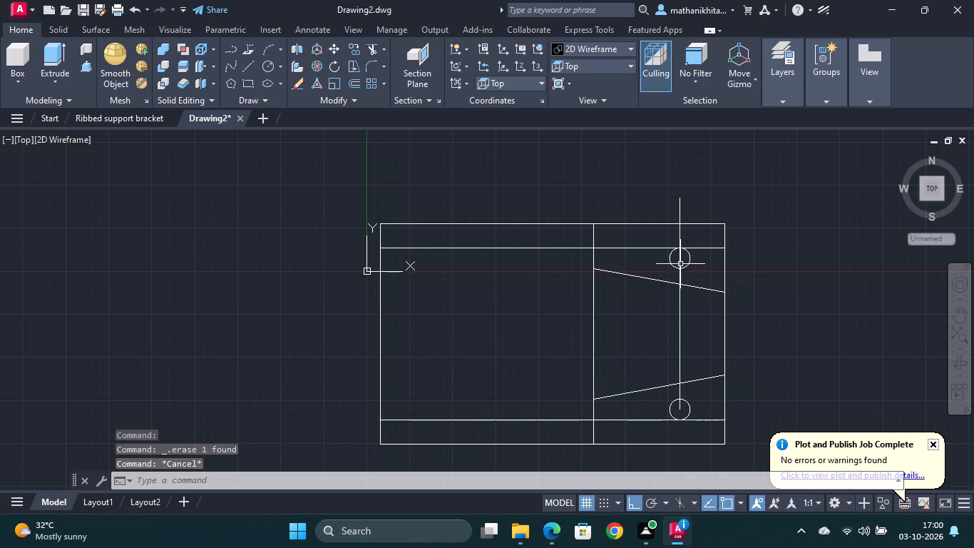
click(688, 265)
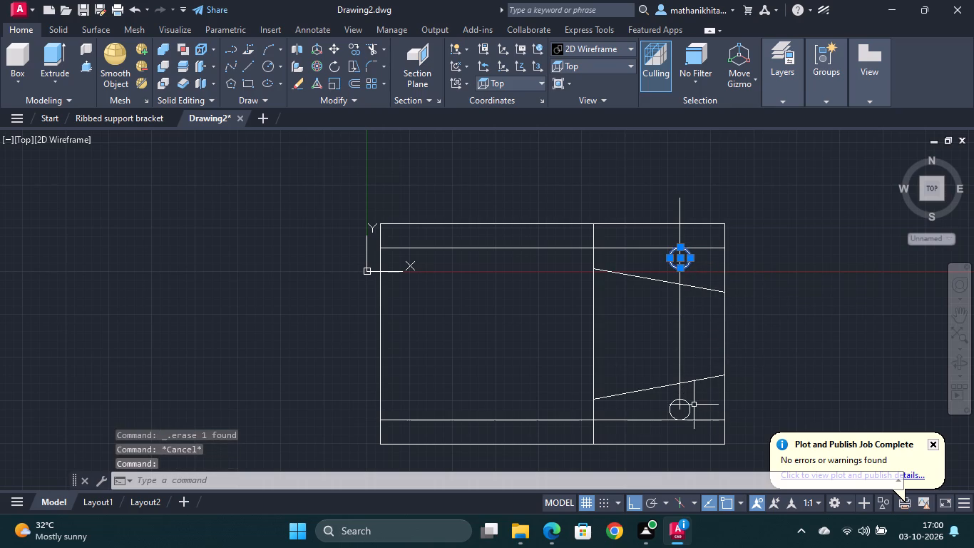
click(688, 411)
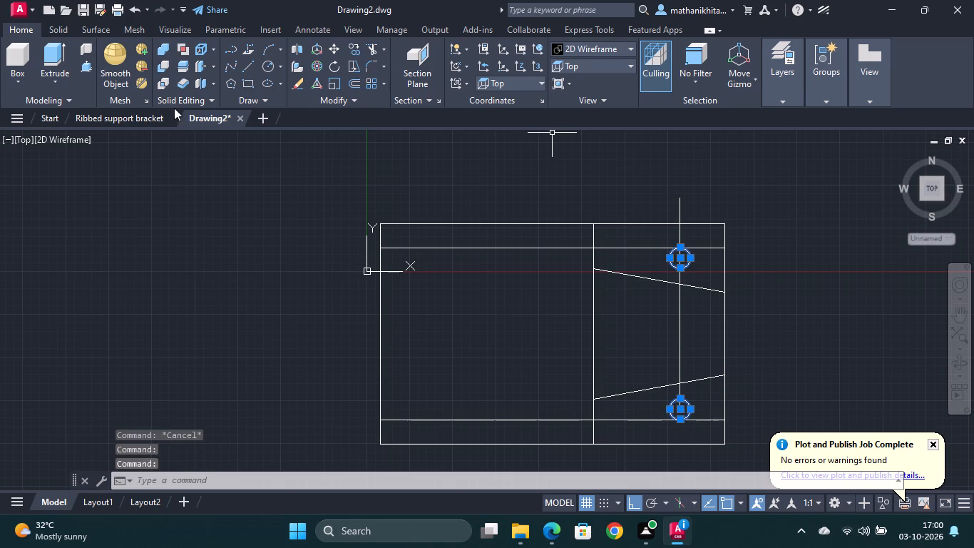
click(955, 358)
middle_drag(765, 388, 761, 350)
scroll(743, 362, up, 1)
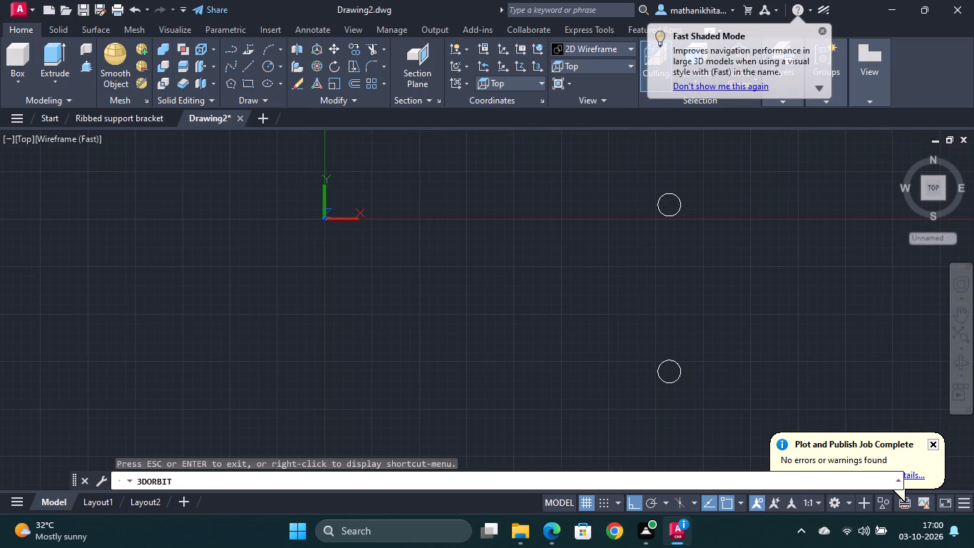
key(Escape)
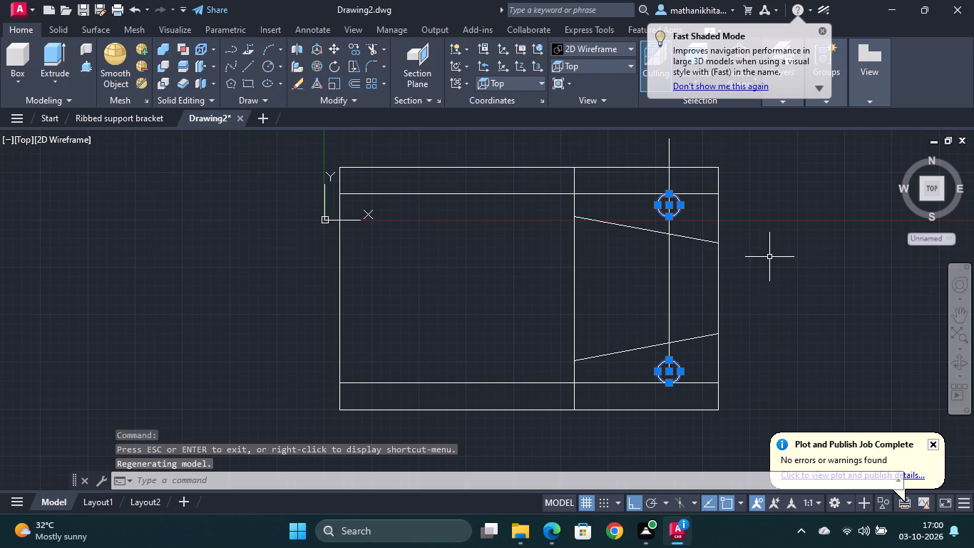
Switch to the SW Isometric view and try starting Presspull for the circle on the +Y raised part.
click(567, 62)
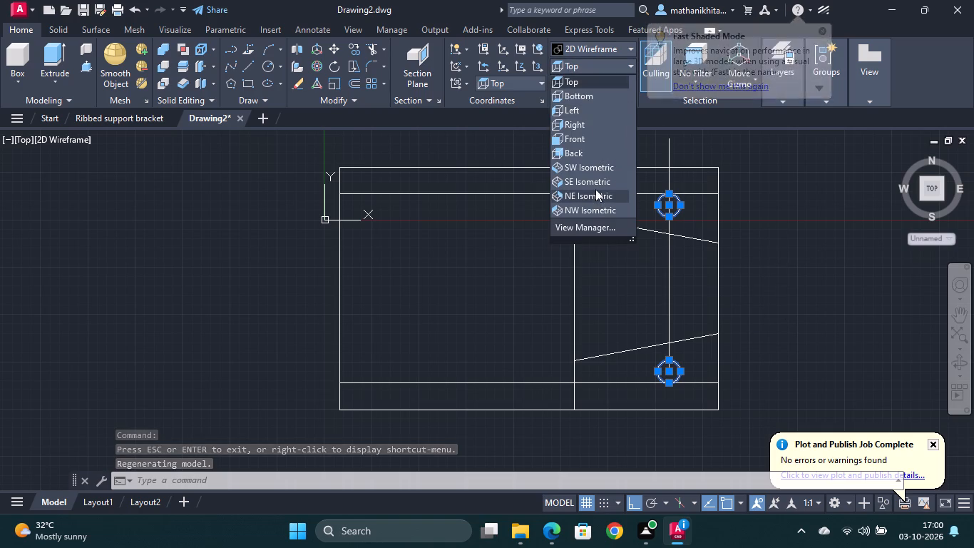
click(598, 168)
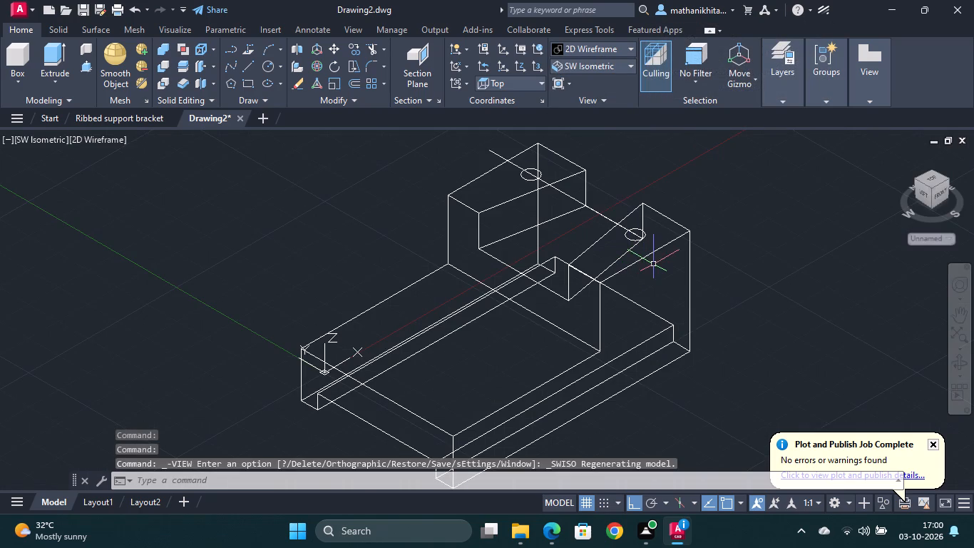
click(86, 68)
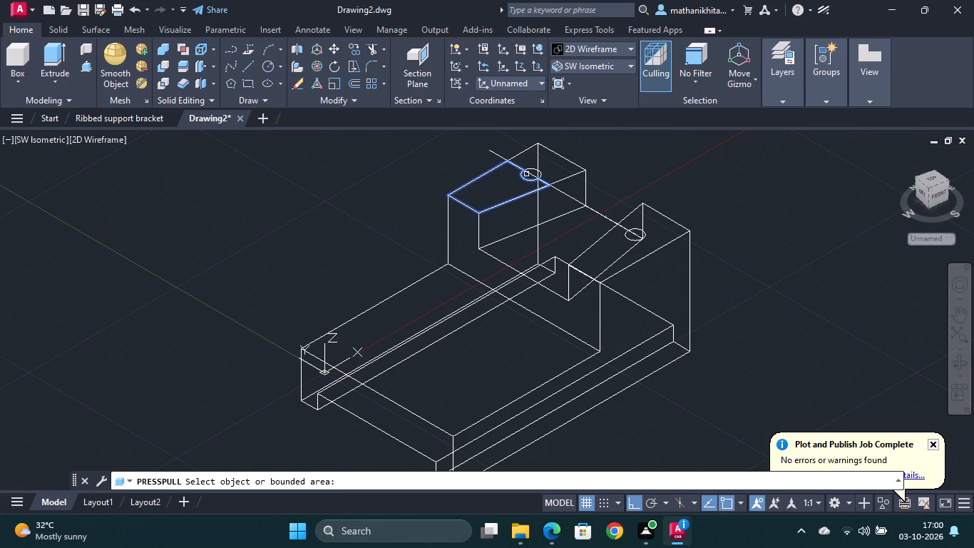
key(Escape)
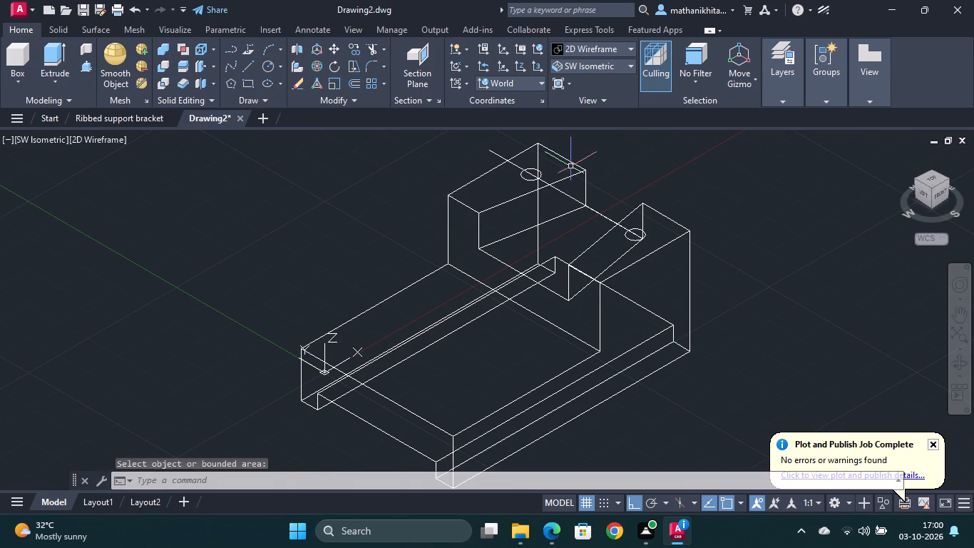
Erase the remaining construction line that joins the centres of the two circles on the raised parts.
click(566, 194)
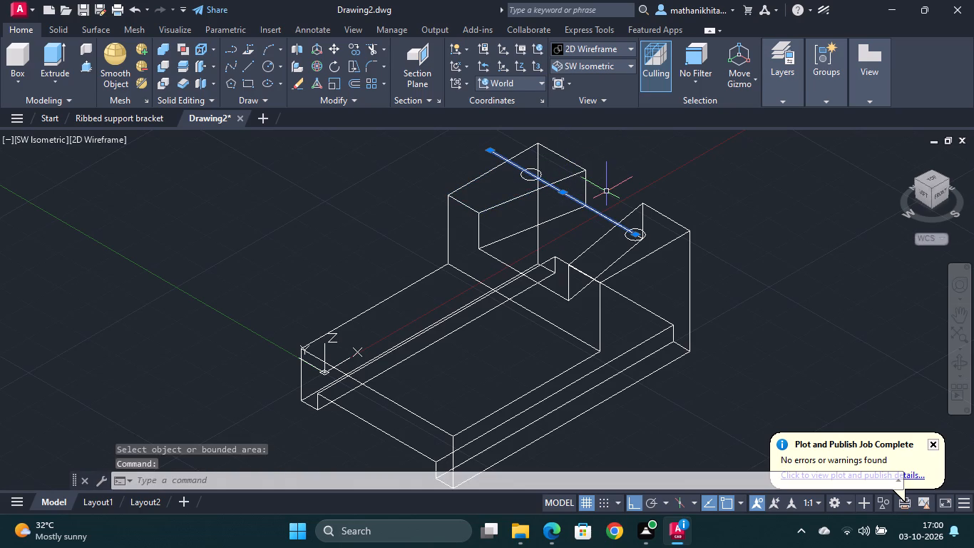
key(Delete)
scroll(632, 232, up, 2)
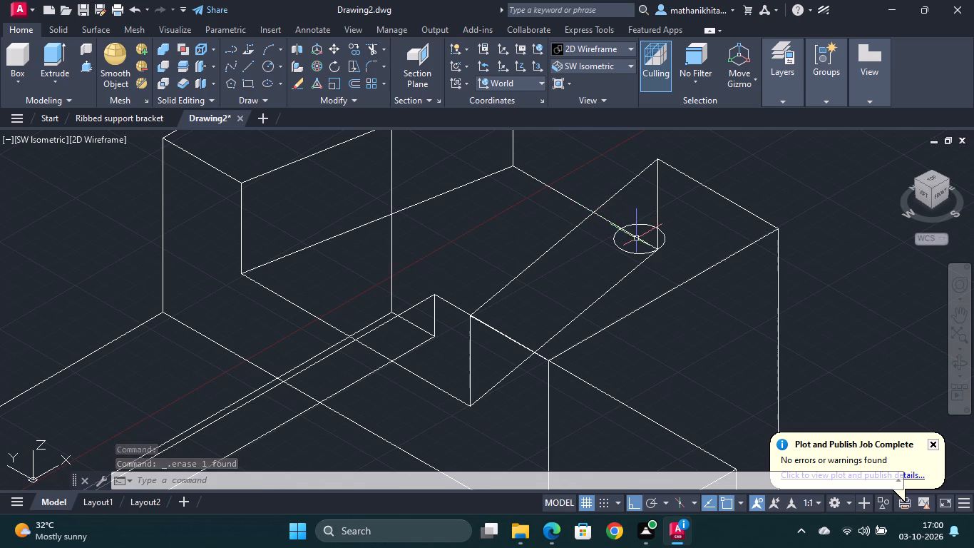
click(637, 238)
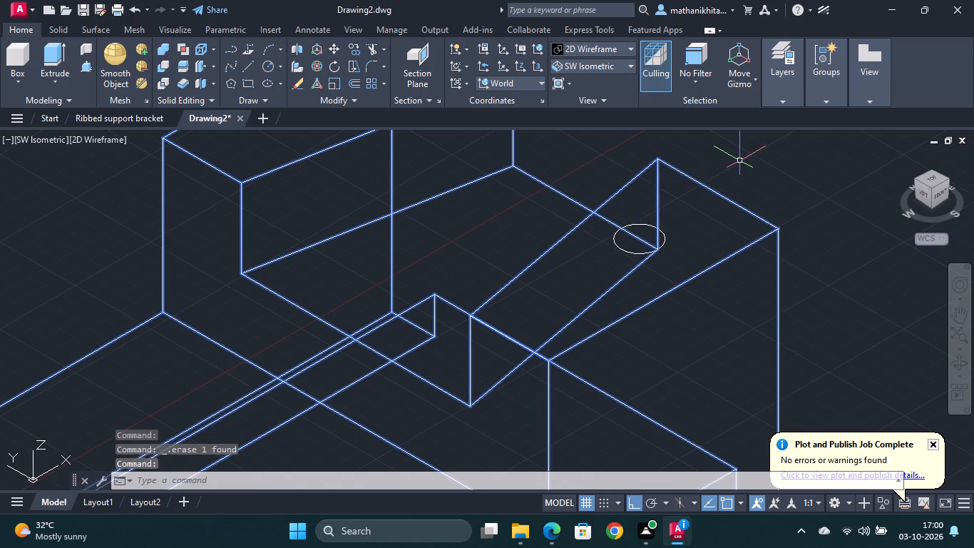
key(Escape)
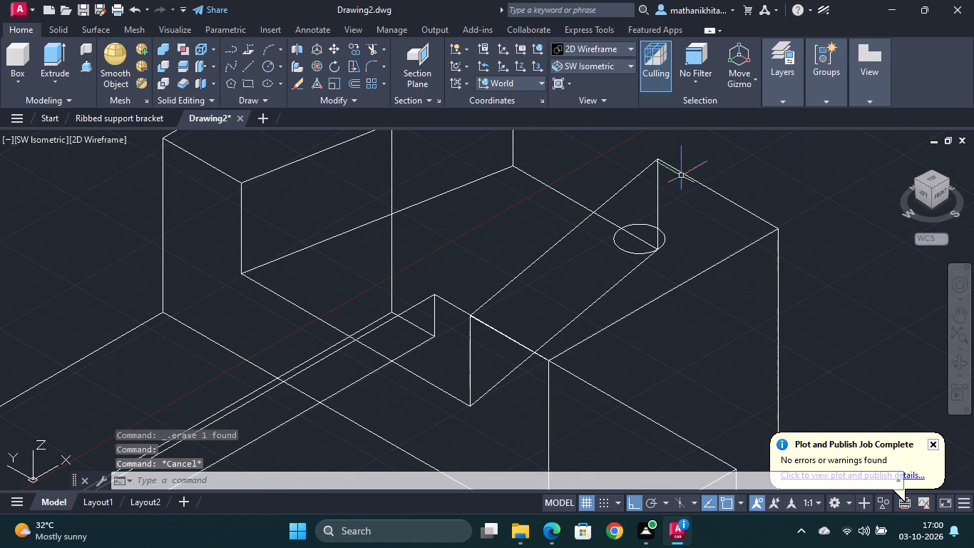
Change the visual style of the model to Shades of Gray.
click(591, 46)
click(706, 125)
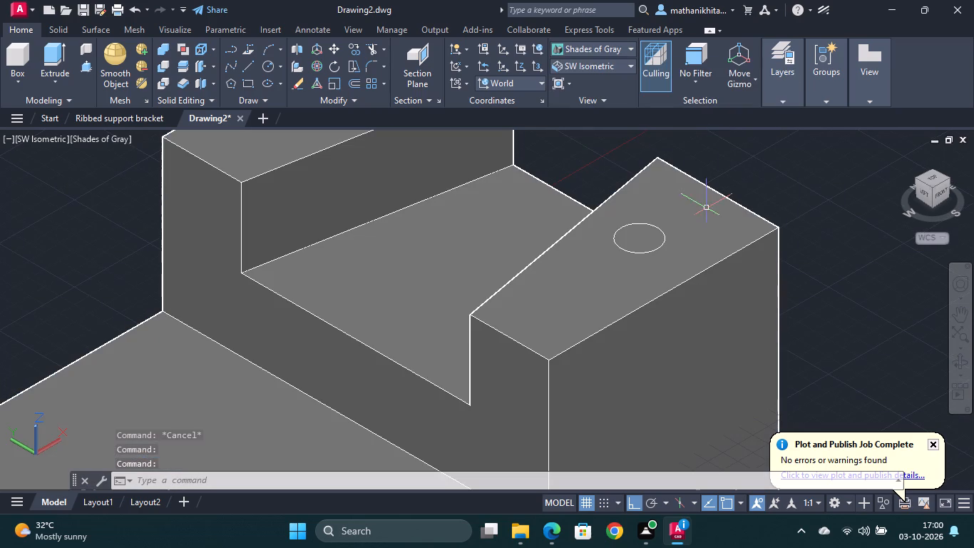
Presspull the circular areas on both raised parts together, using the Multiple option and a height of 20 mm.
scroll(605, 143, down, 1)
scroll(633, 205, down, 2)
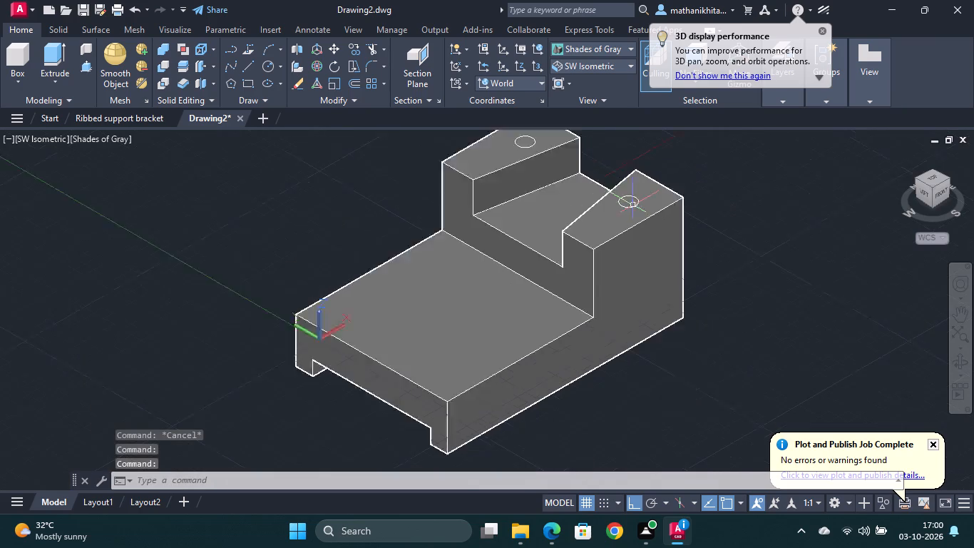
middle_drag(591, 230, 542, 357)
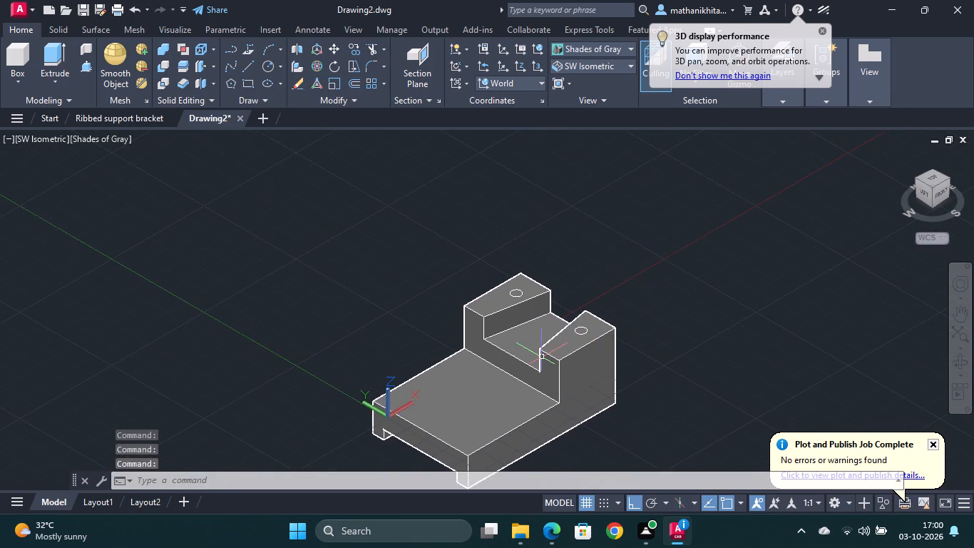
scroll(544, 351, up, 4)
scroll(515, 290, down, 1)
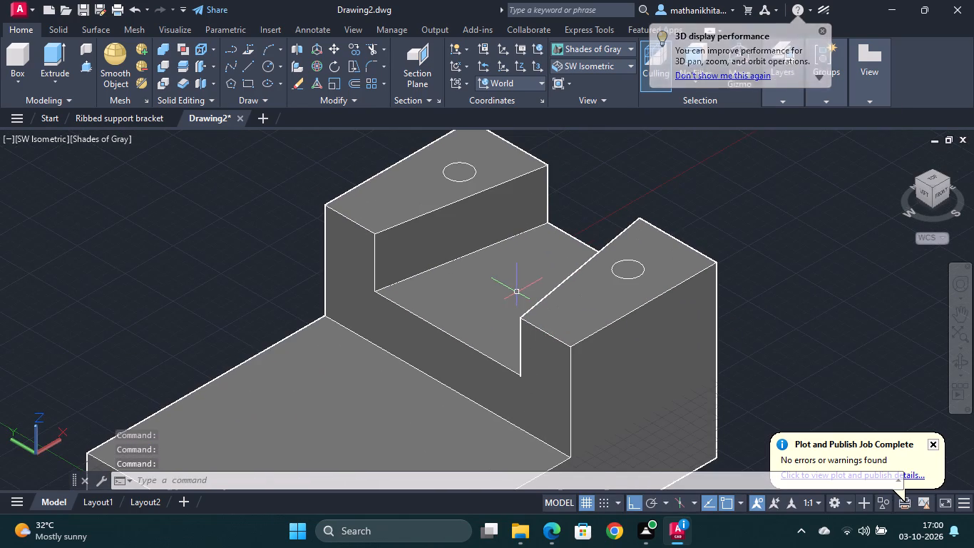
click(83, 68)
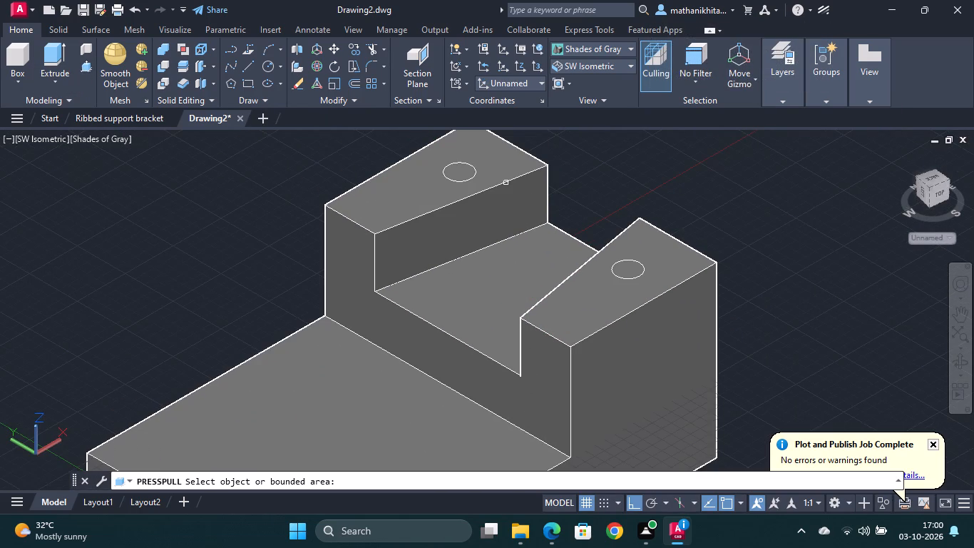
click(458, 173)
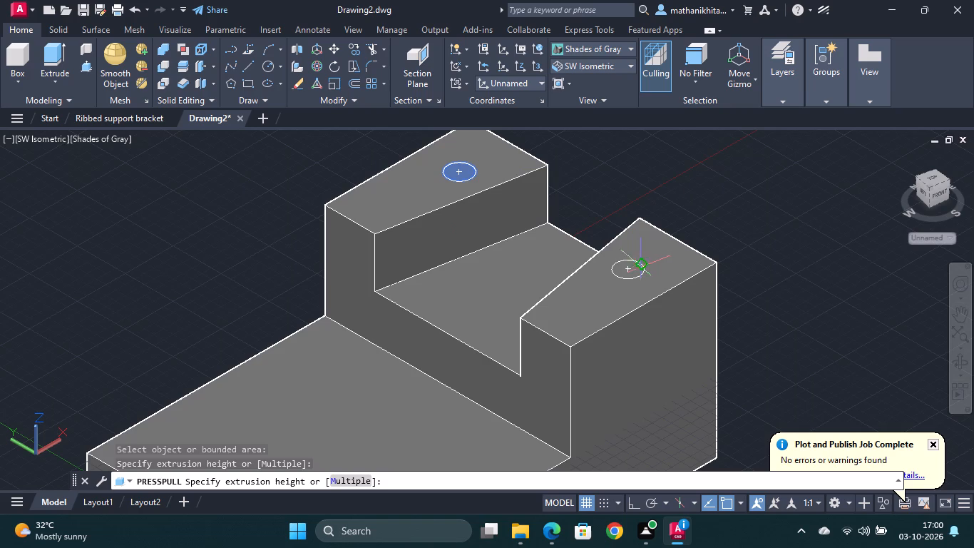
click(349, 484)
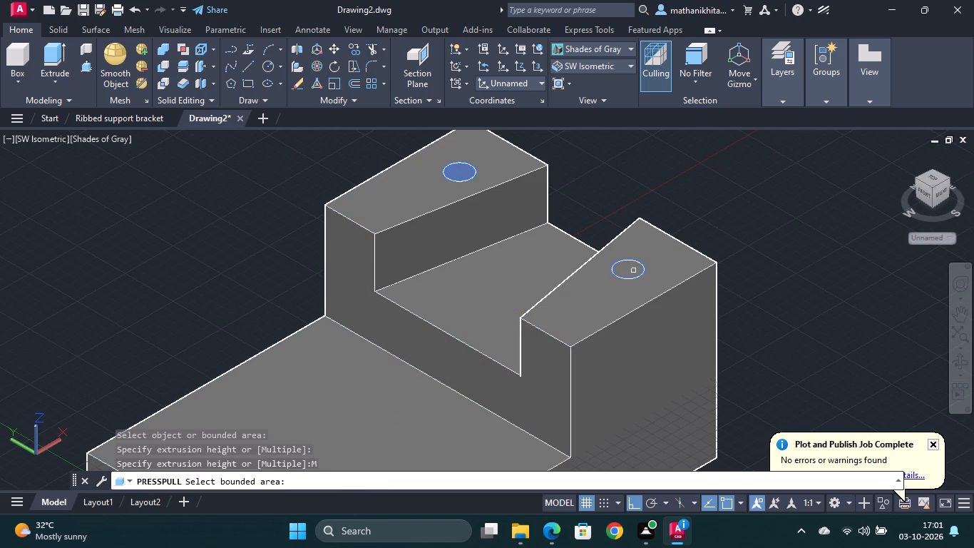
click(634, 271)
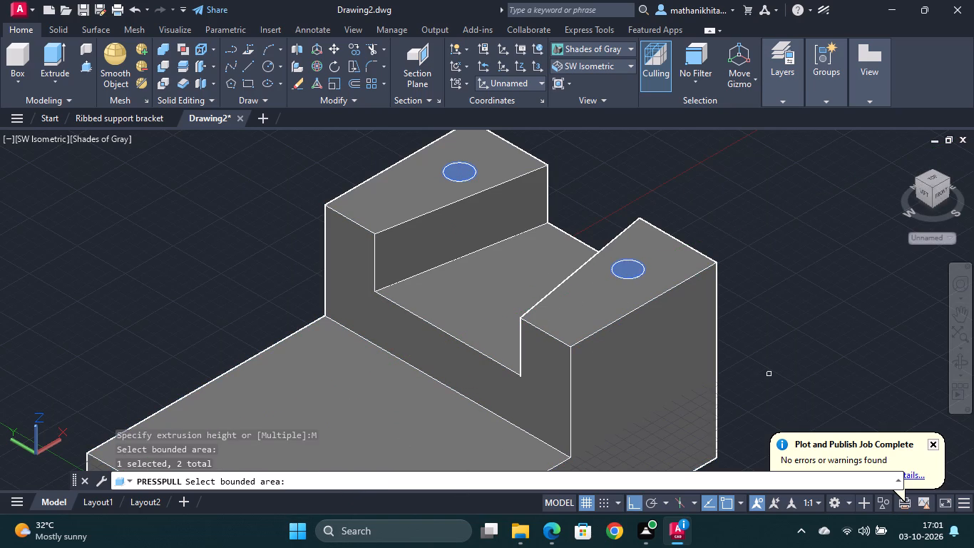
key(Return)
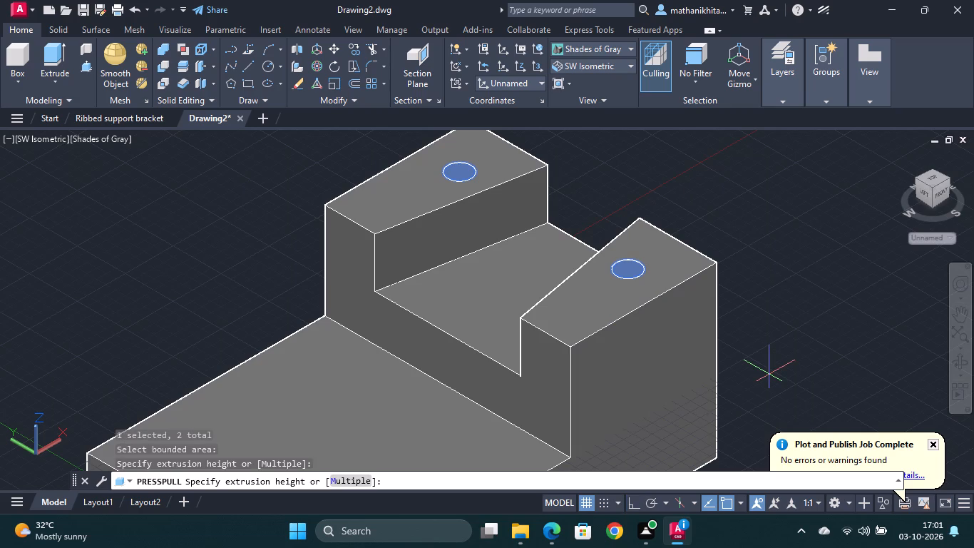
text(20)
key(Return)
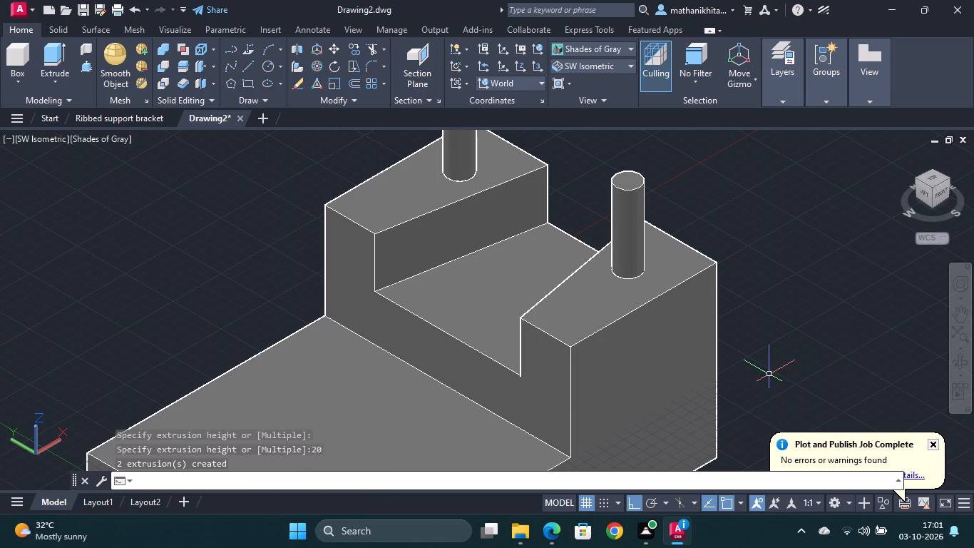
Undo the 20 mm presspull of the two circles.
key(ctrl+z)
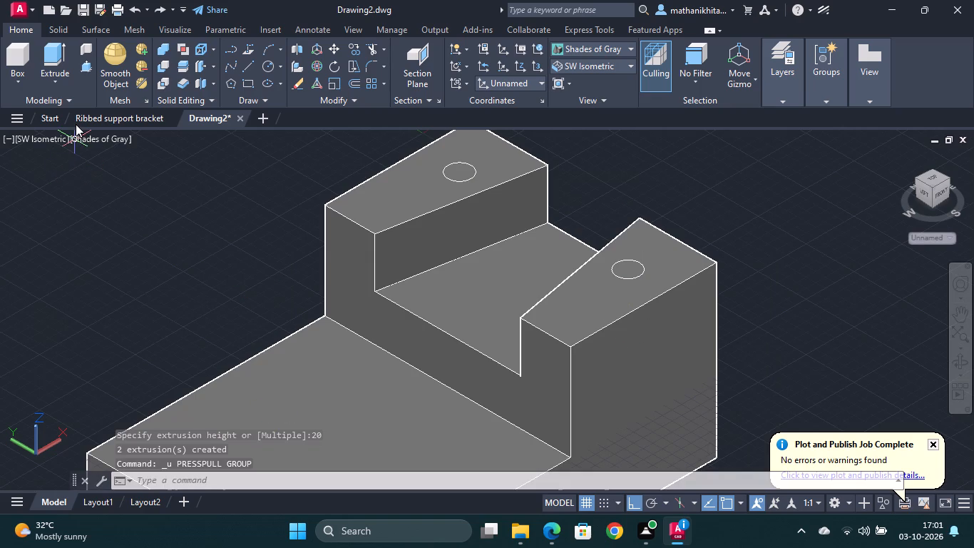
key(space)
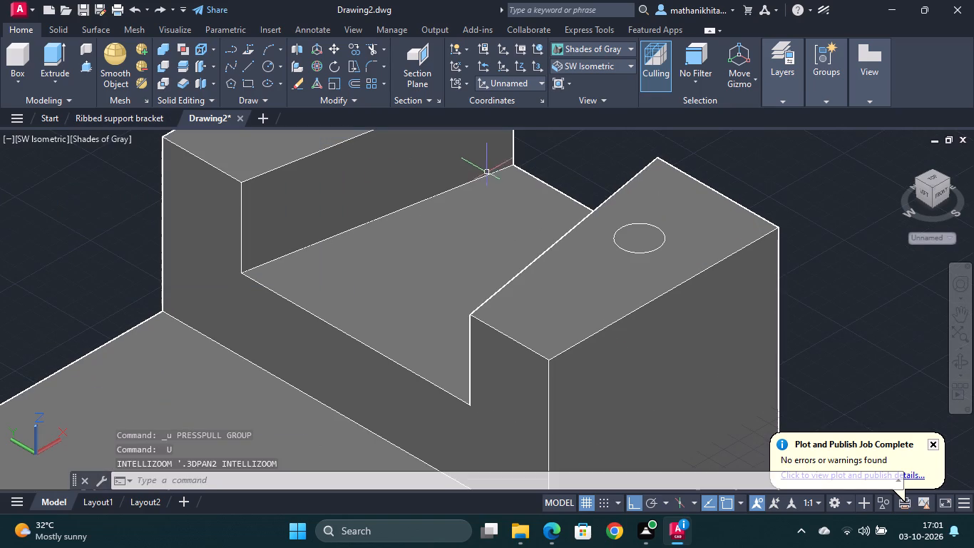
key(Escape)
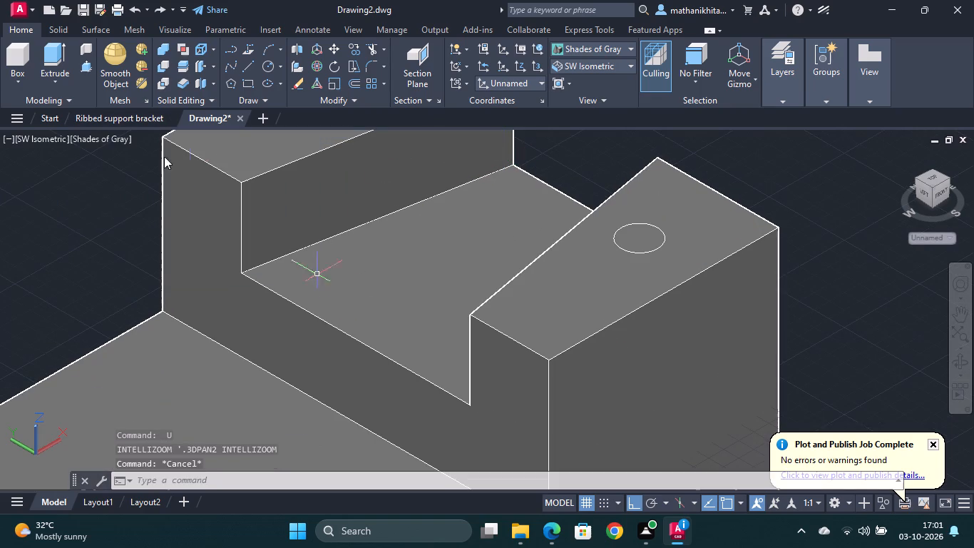
Presspull both circular areas on the raised parts together, using the Multiple option and a height of -20 mm.
click(83, 69)
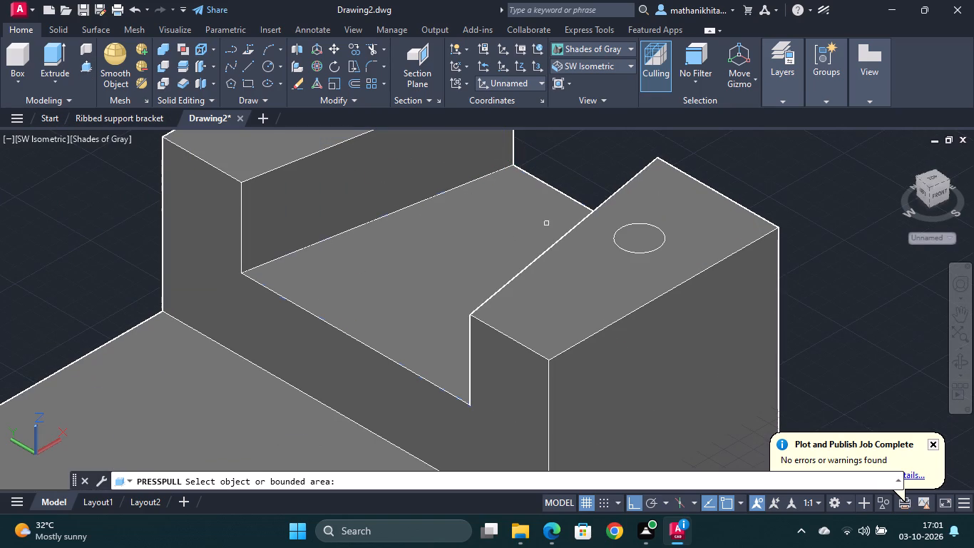
click(633, 235)
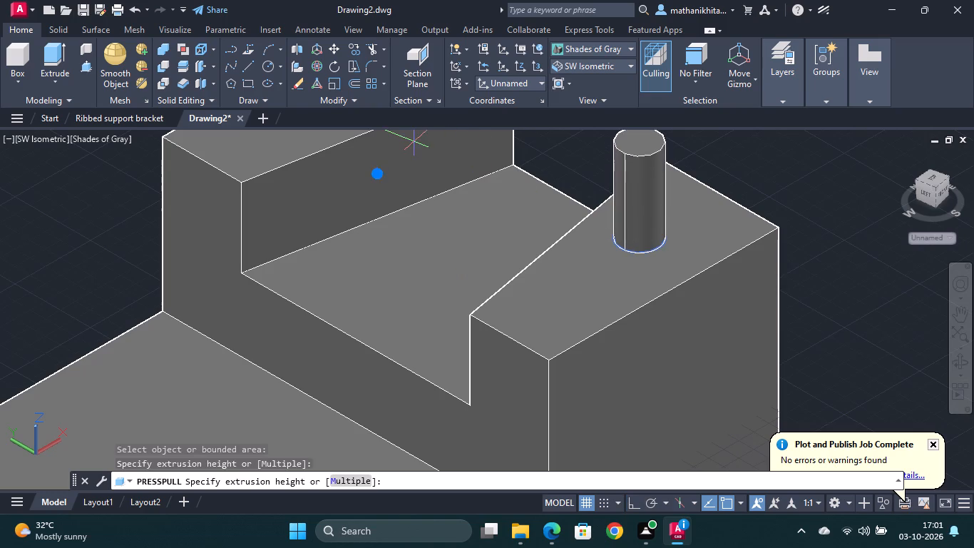
click(362, 482)
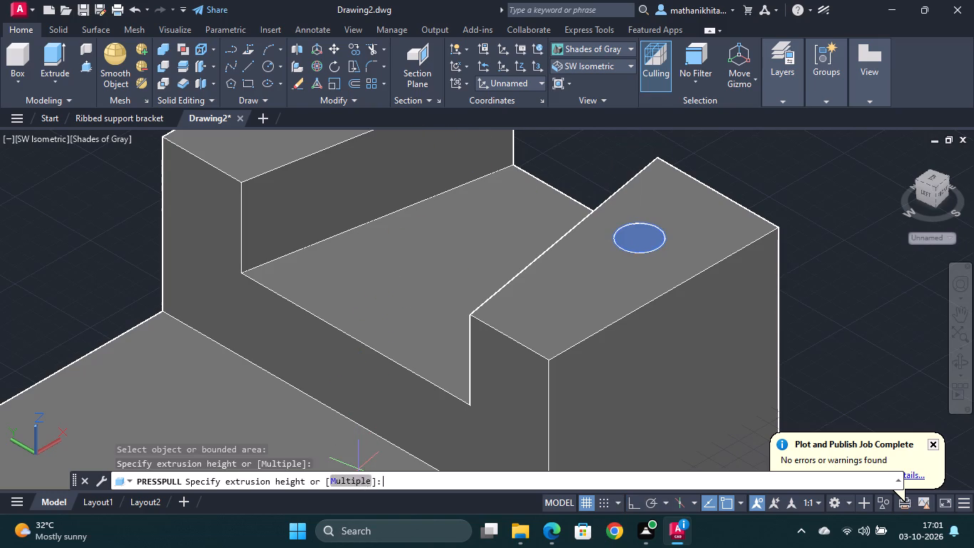
scroll(386, 339, up, 3)
scroll(389, 340, down, 5)
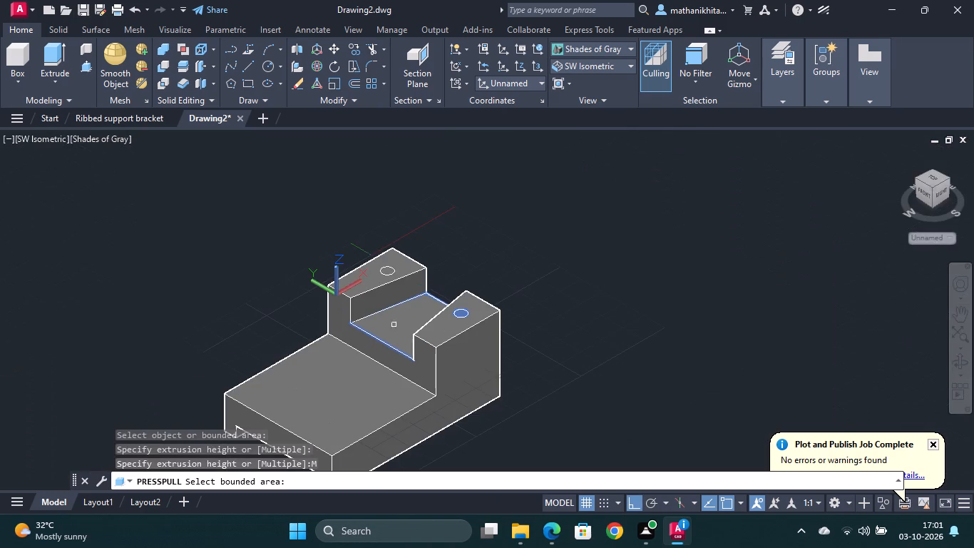
click(388, 273)
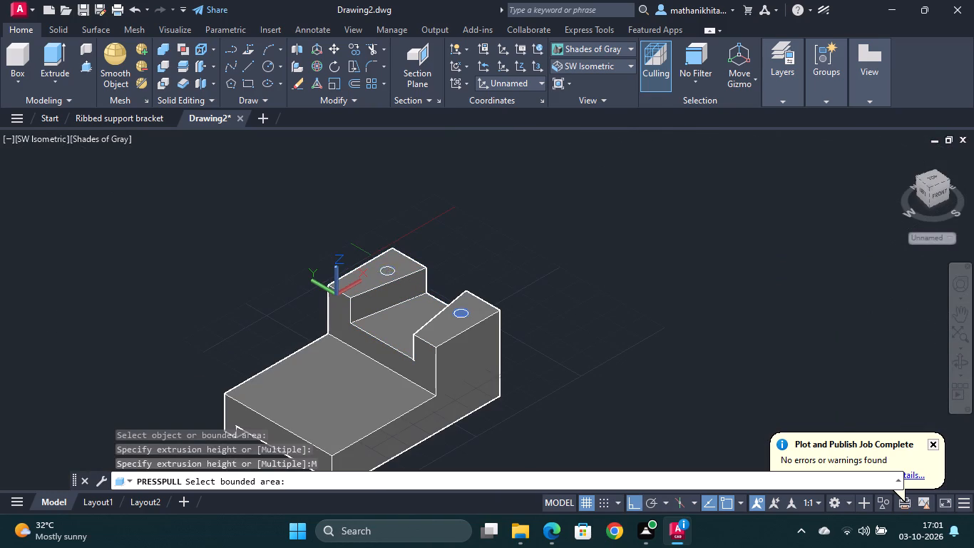
key(Return)
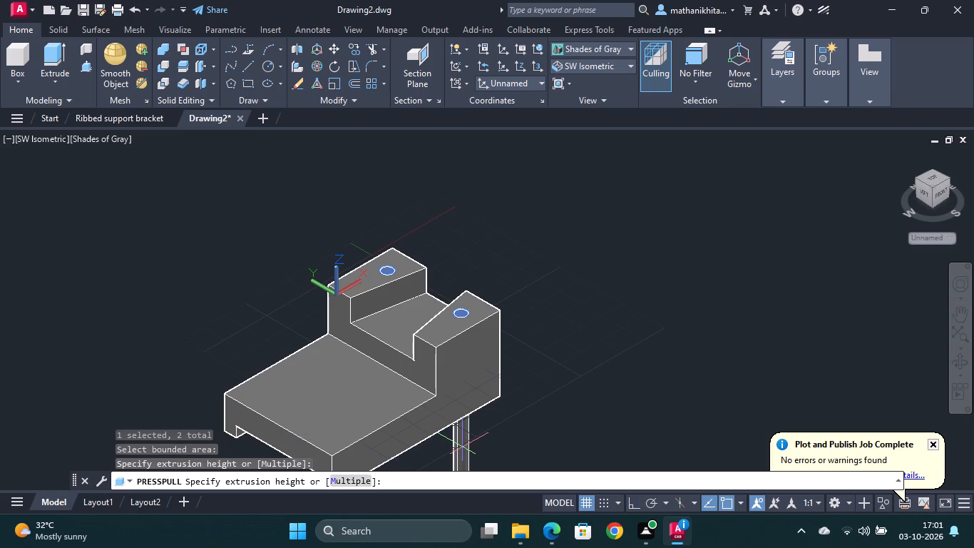
key(minus)
key(2)
key(0)
key(Return)
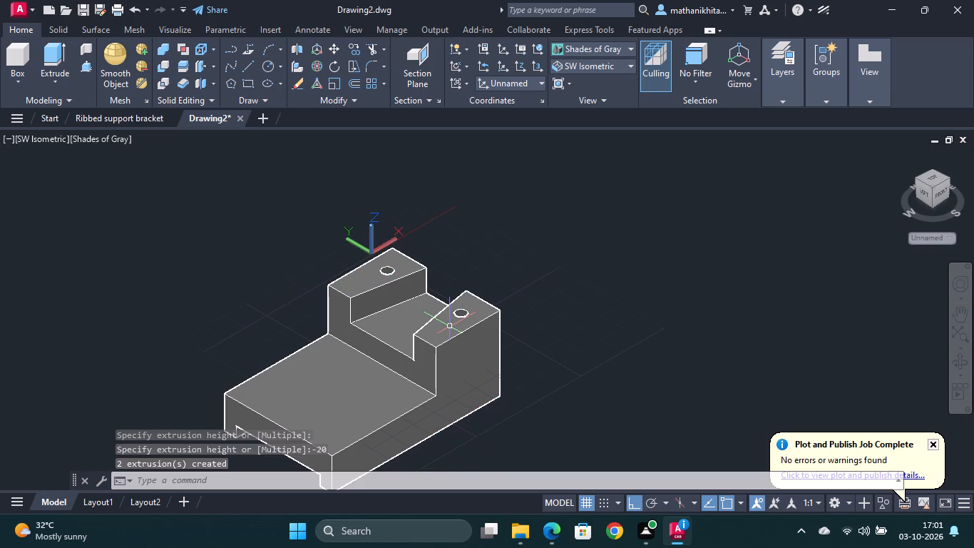
Examine the two holes and the trapezoidal recess of the solid from several angles.
scroll(453, 275, up, 1)
middle_click(453, 275)
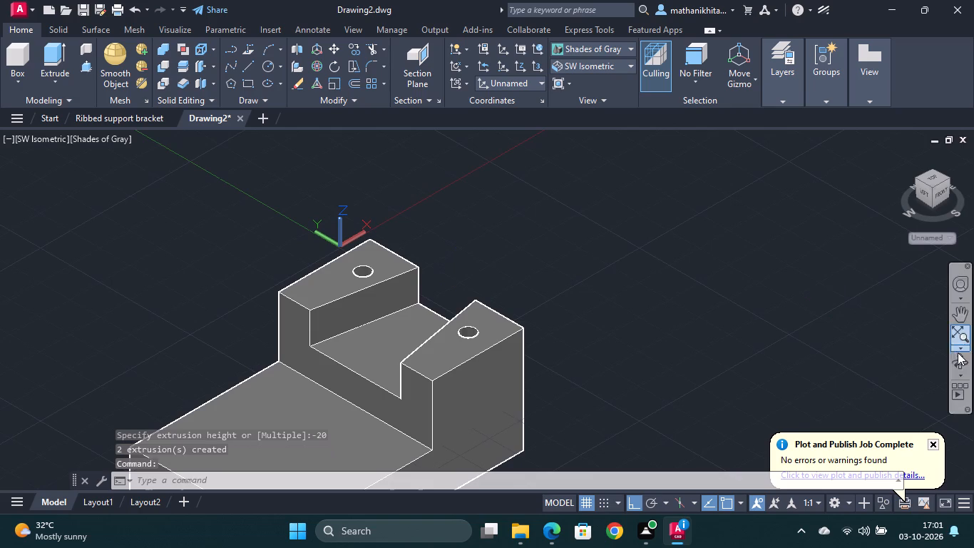
click(959, 359)
drag(444, 299, 448, 315)
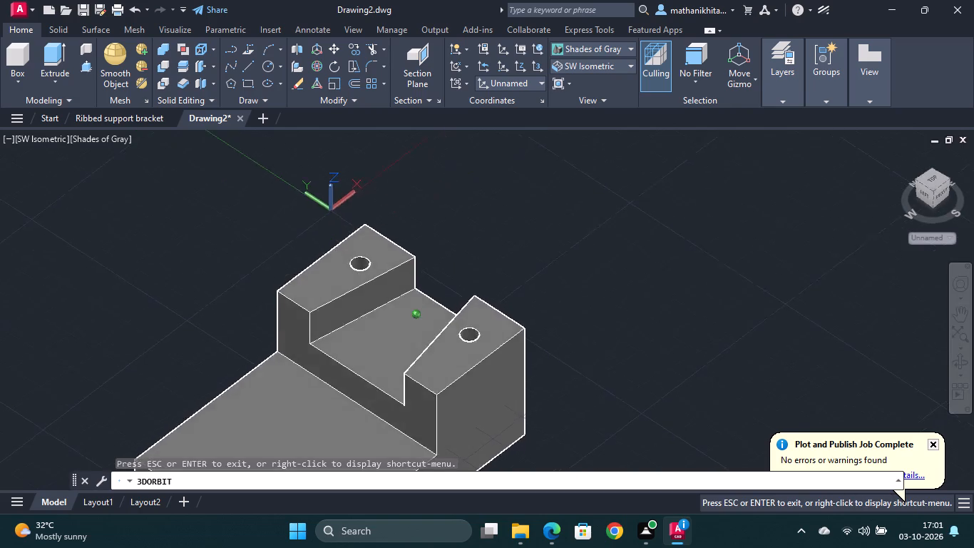
drag(448, 315, 419, 365)
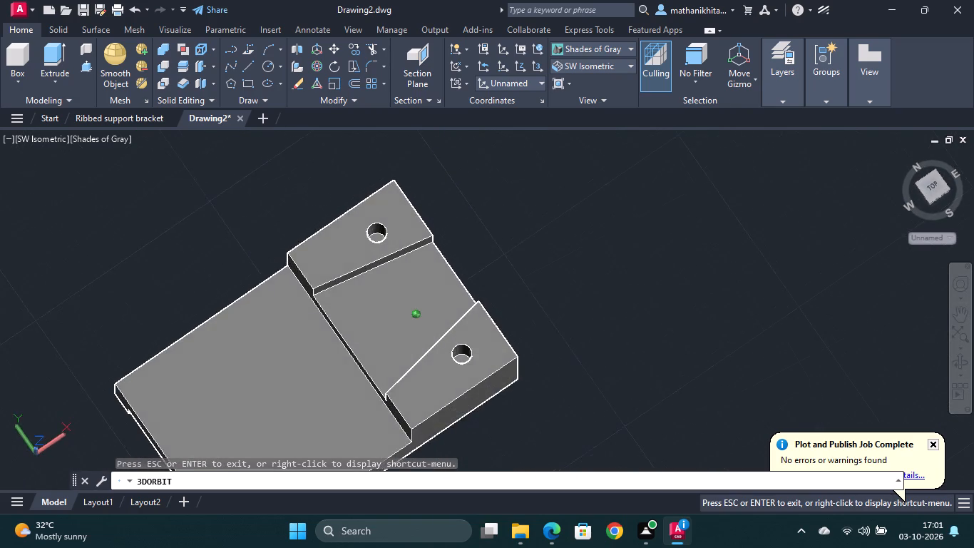
drag(419, 365, 503, 288)
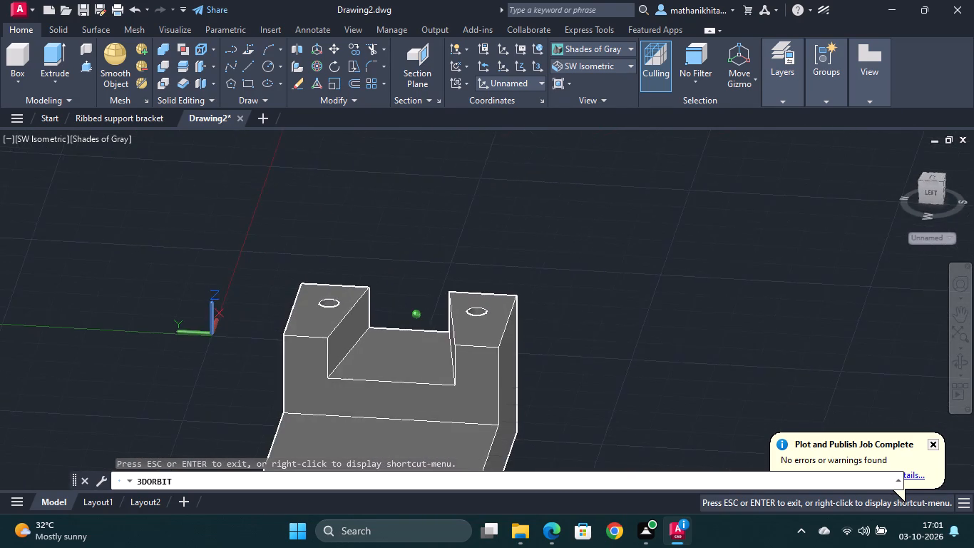
drag(503, 288, 434, 384)
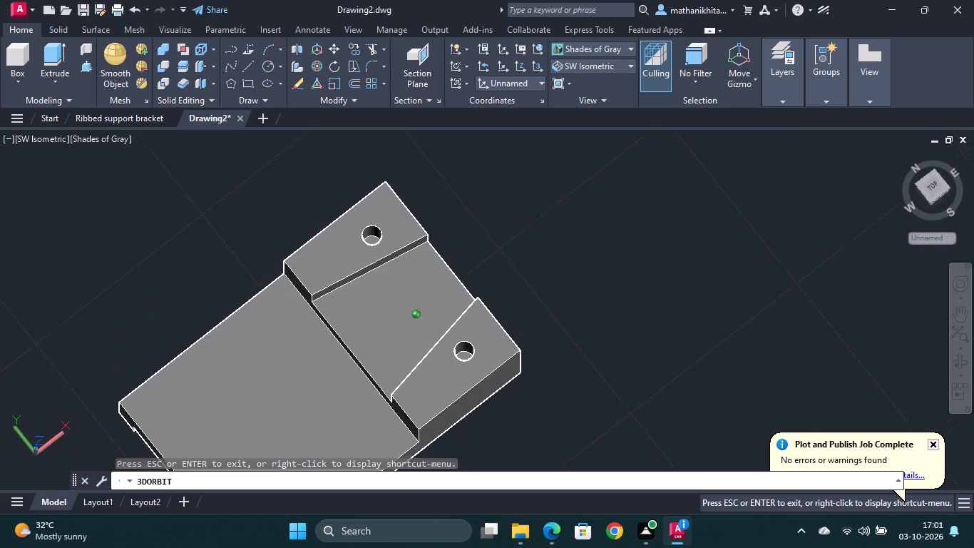
drag(434, 384, 409, 315)
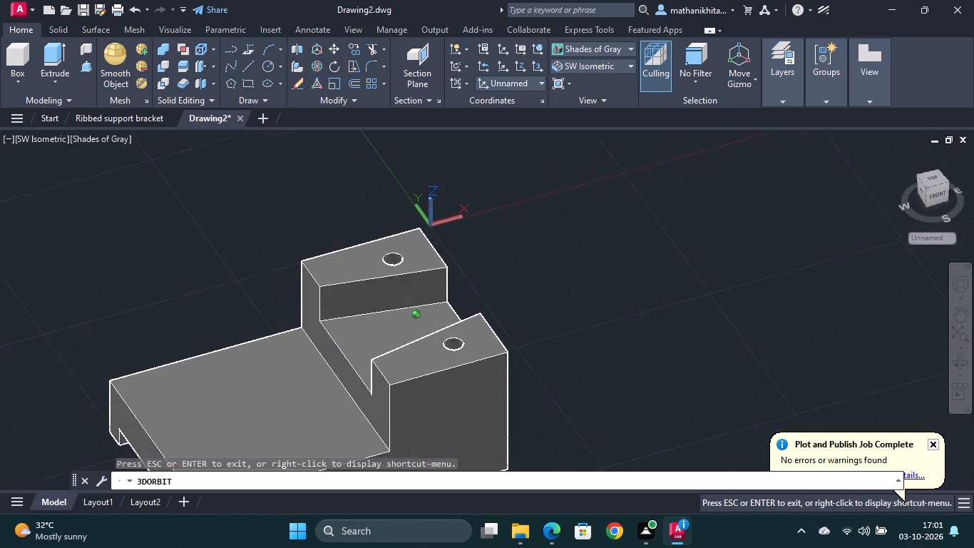
drag(409, 315, 407, 307)
key(Escape)
scroll(416, 303, up, 2)
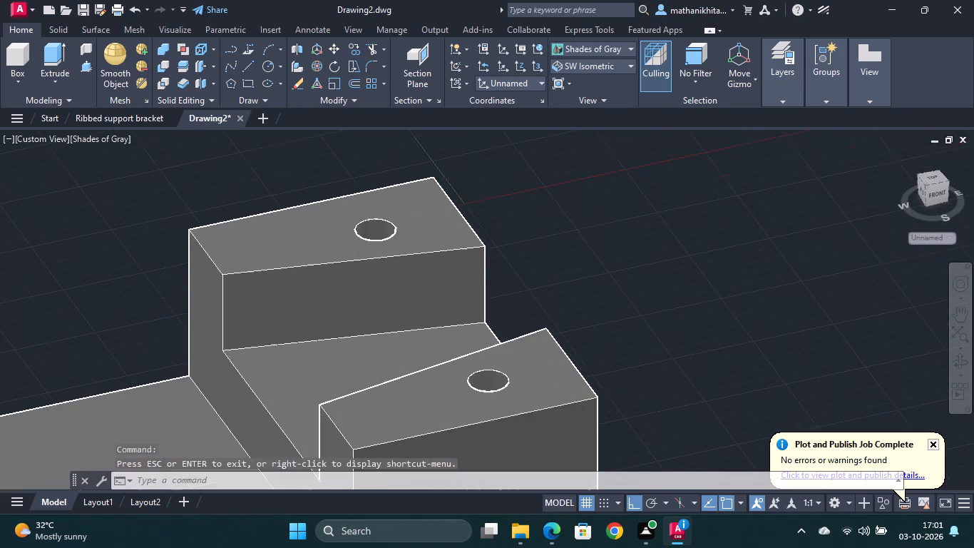
scroll(417, 303, down, 2)
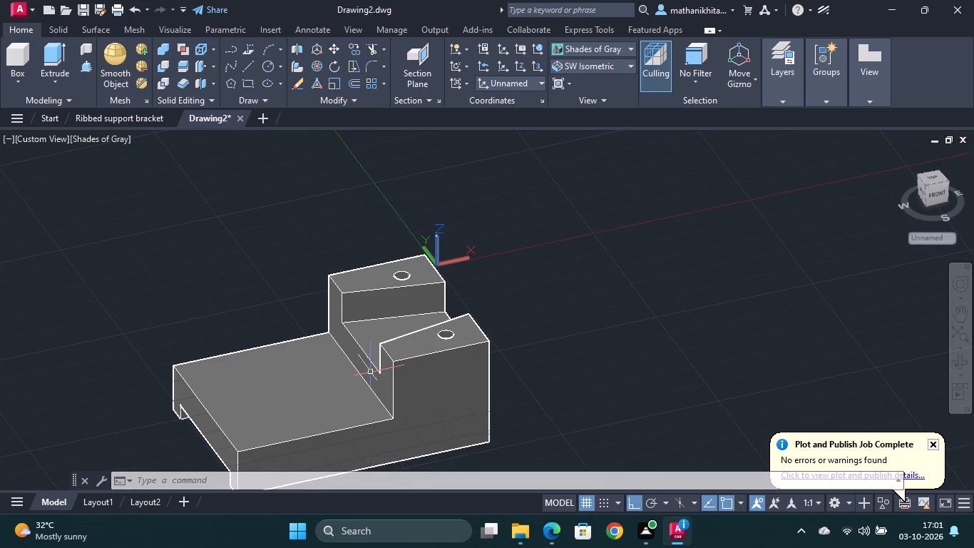
middle_drag(367, 350, 387, 365)
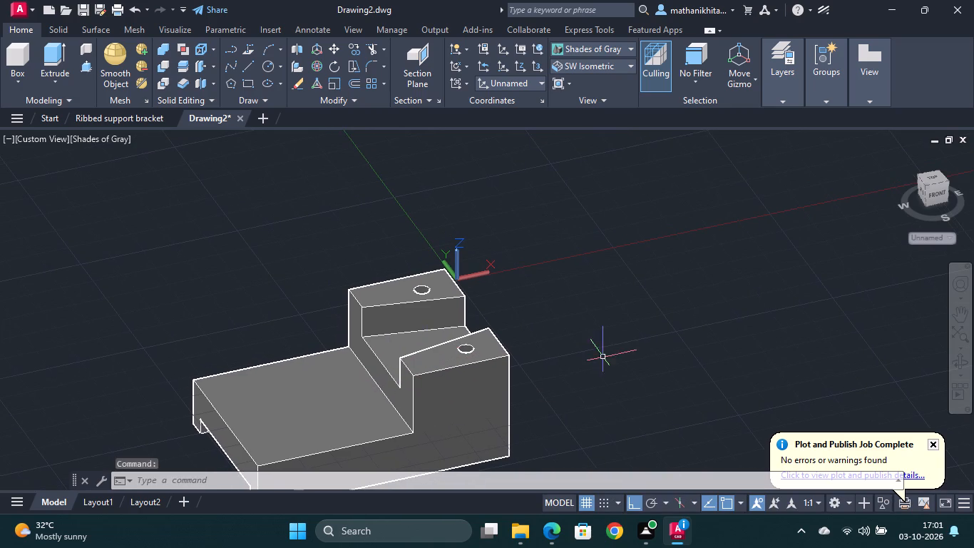
click(955, 355)
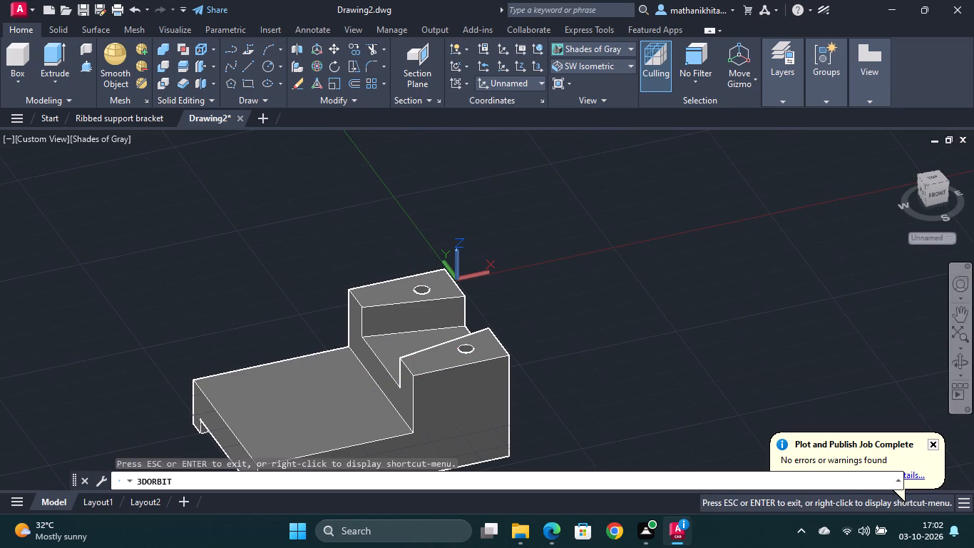
drag(394, 362, 513, 425)
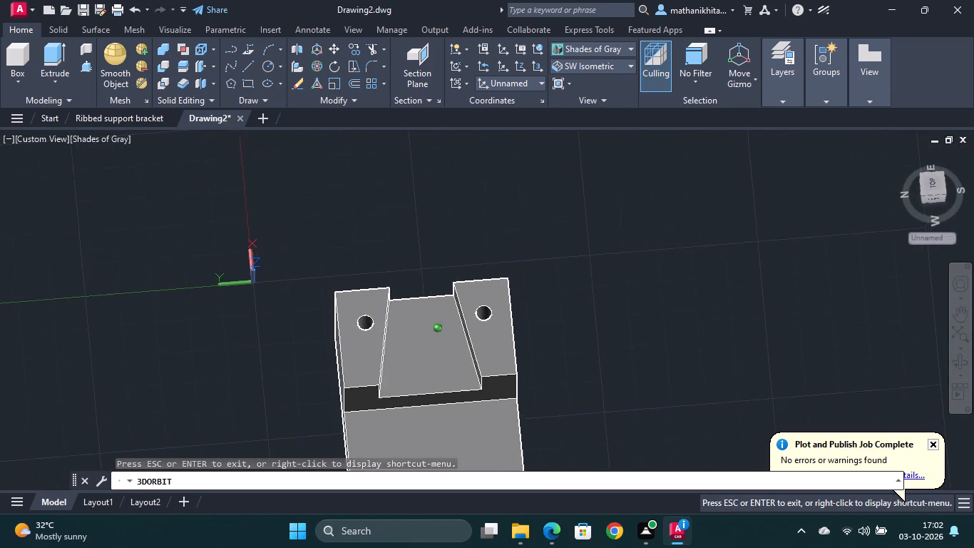
drag(513, 425, 490, 455)
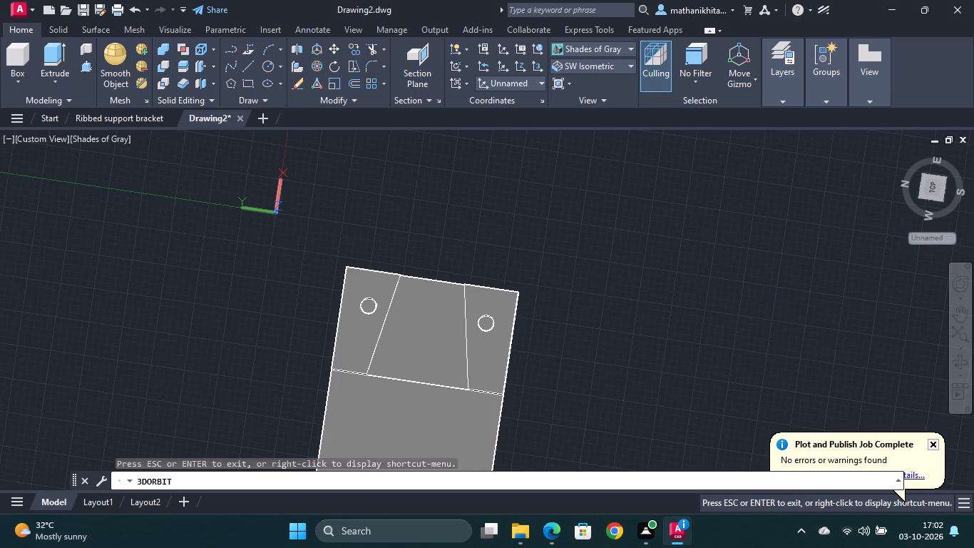
In the Top view, draw a centre line along the recess from the midpoint of its narrow end to the midpoint of its wide end.
click(938, 186)
click(928, 189)
key(Escape)
click(933, 189)
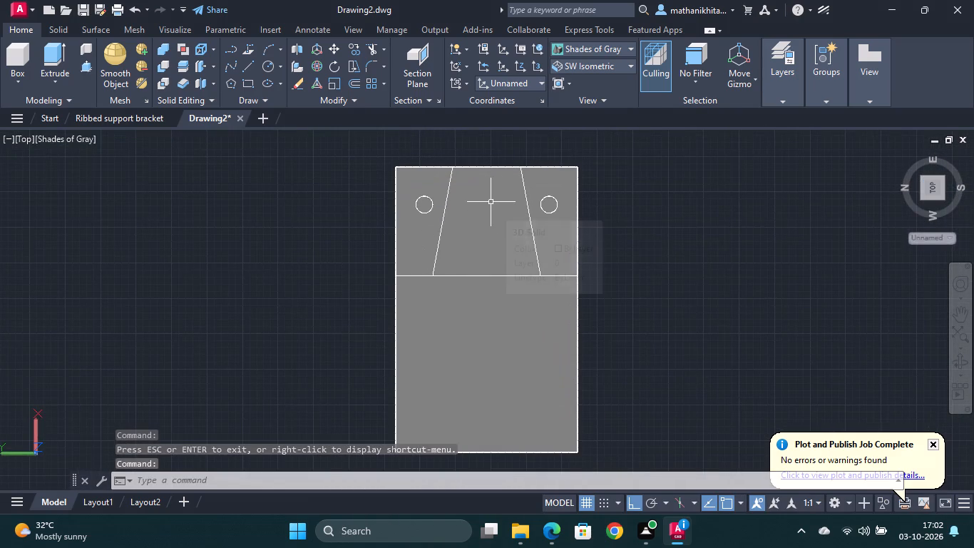
key(l)
key(Return)
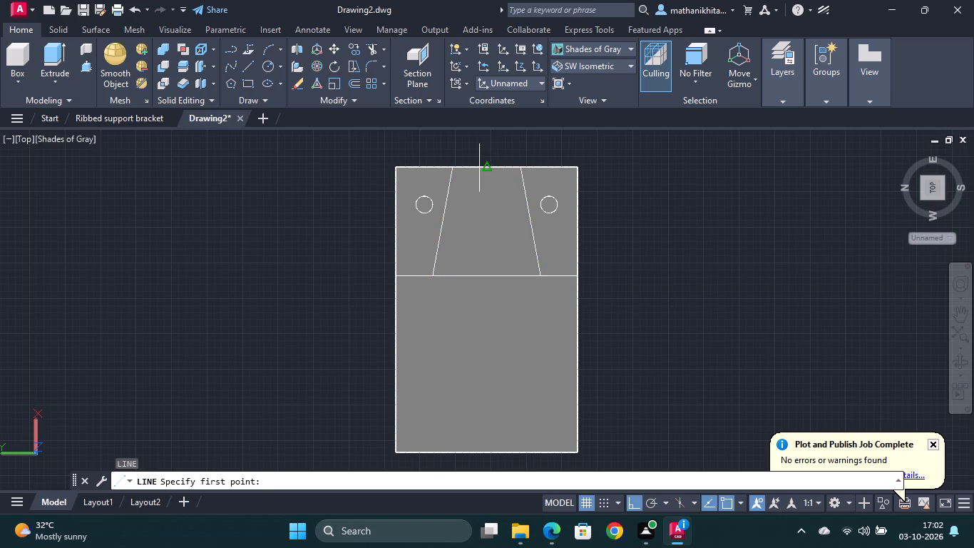
click(490, 168)
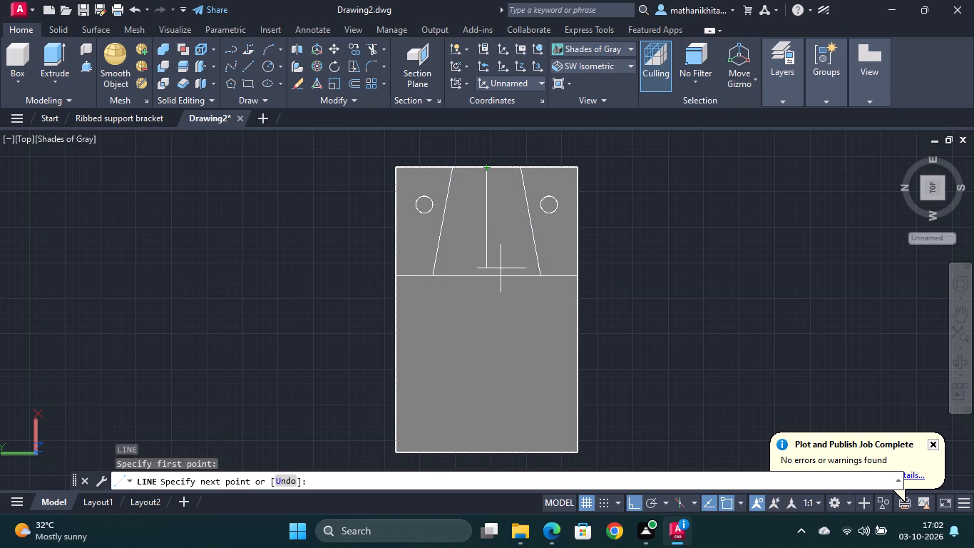
click(486, 274)
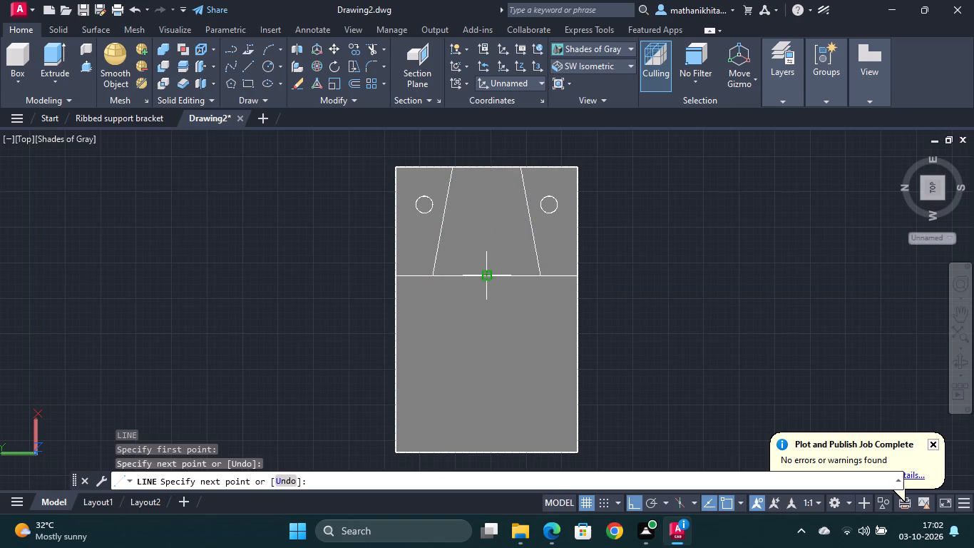
key(Escape)
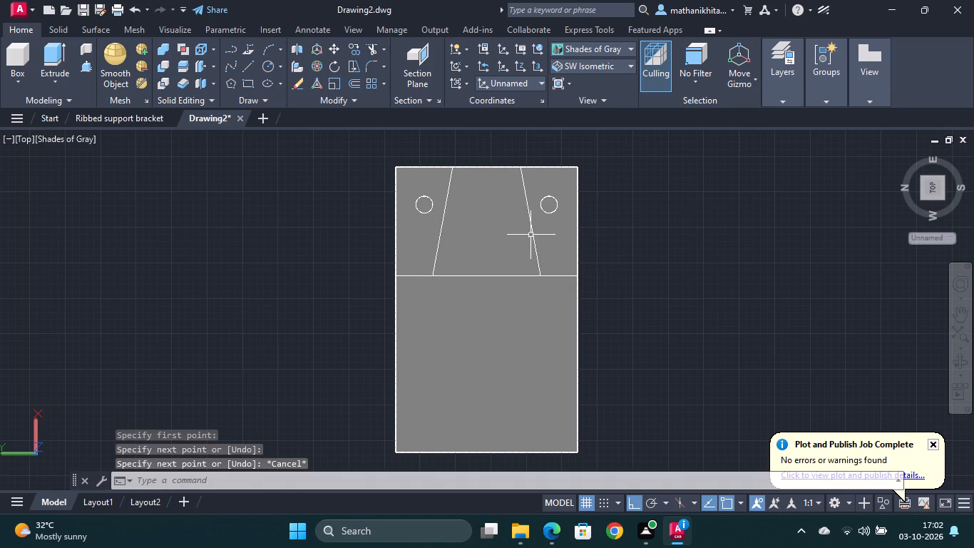
Switch to 2D Wireframe and draw a line across the raised block between the midpoints of its two outer side edges.
click(603, 52)
click(586, 78)
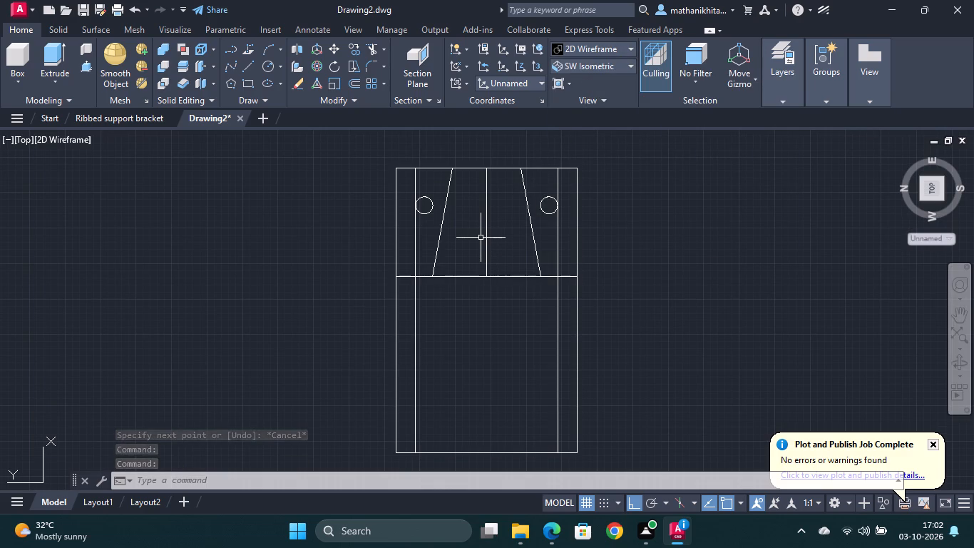
text(l)
key(space)
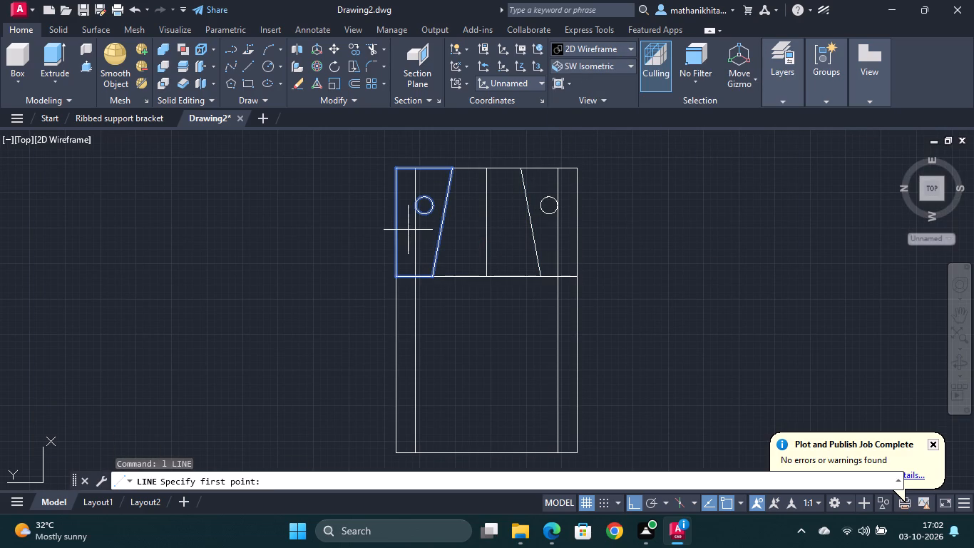
click(396, 225)
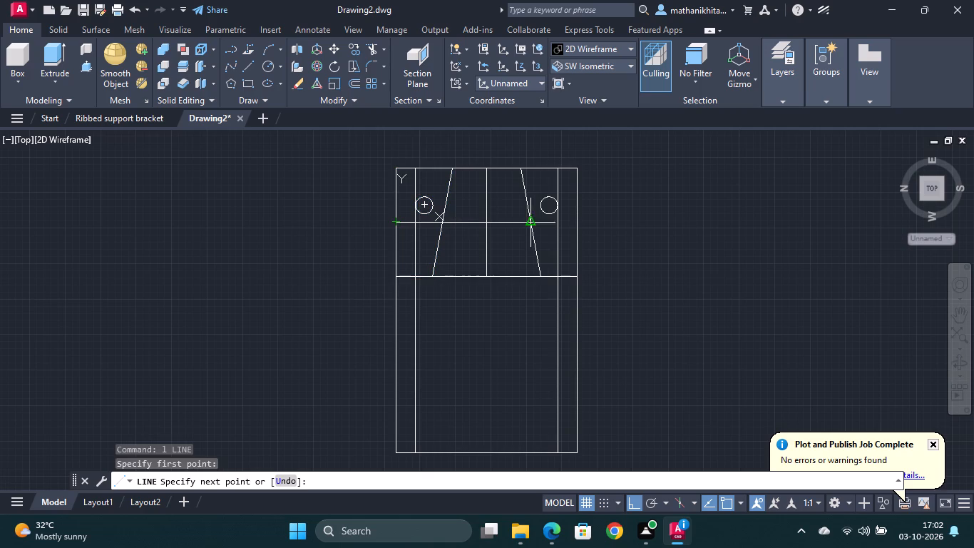
click(574, 220)
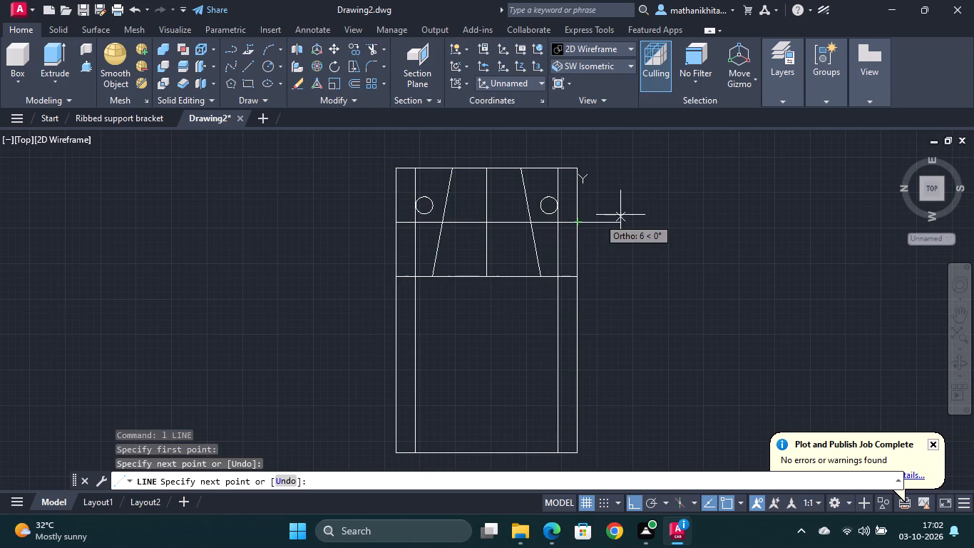
key(Escape)
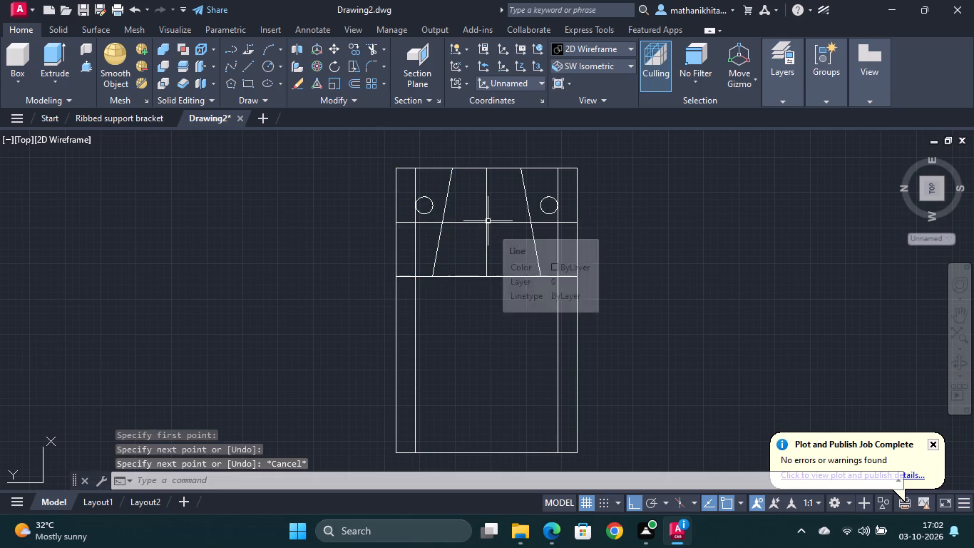
Draw a circle of diameter 10 mm centred where the two construction lines cross in the recess.
text(c)
key(space)
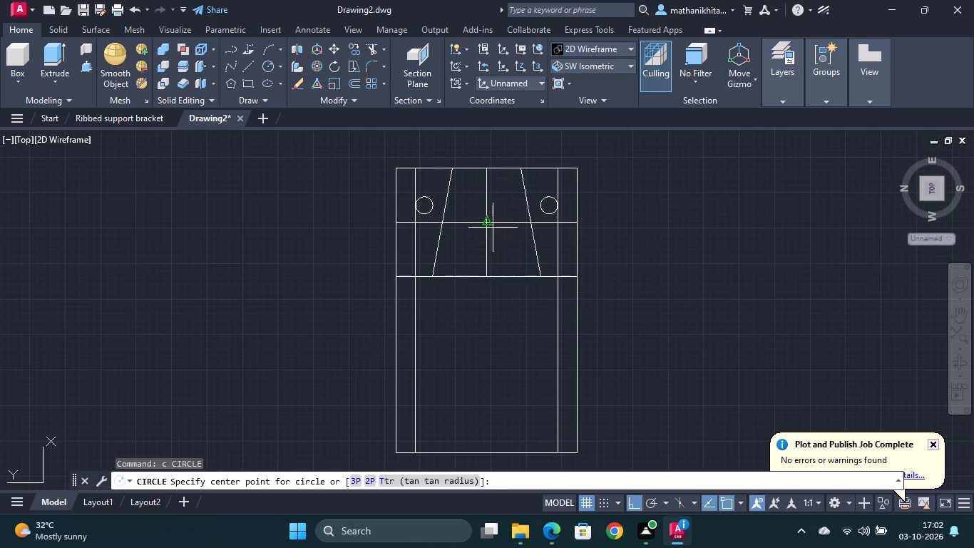
click(486, 220)
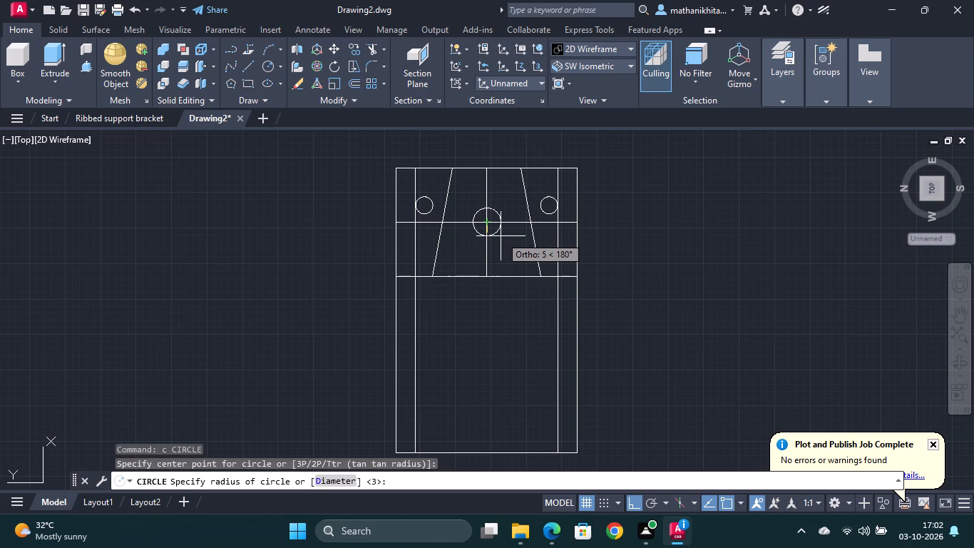
text(d 10)
key(Return)
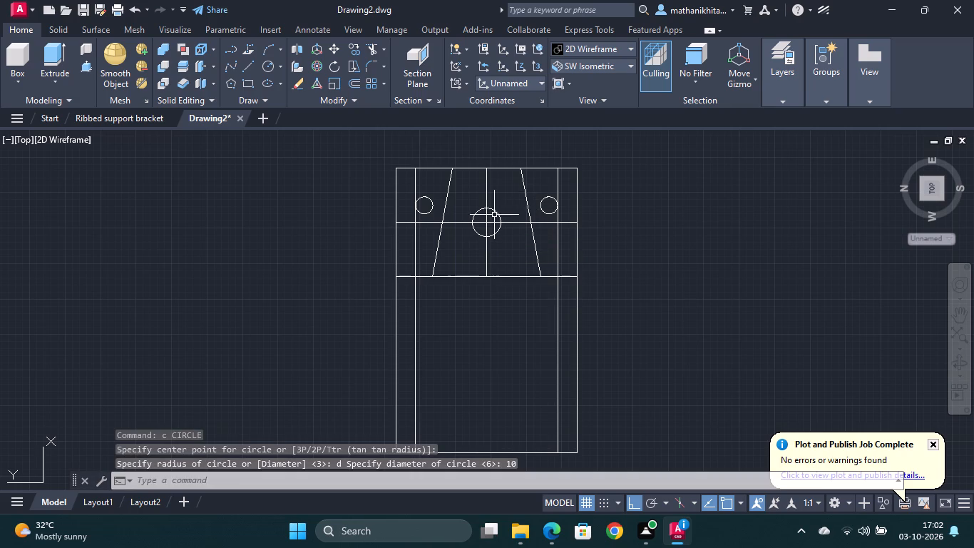
Check the new circle in the Shades of Gray visual style and return to 2D Wireframe.
click(606, 51)
click(697, 120)
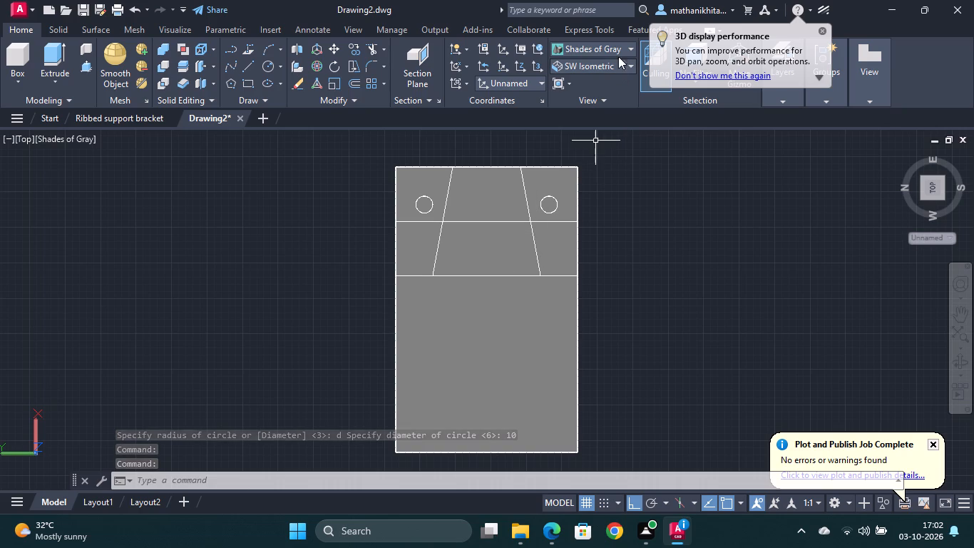
click(603, 68)
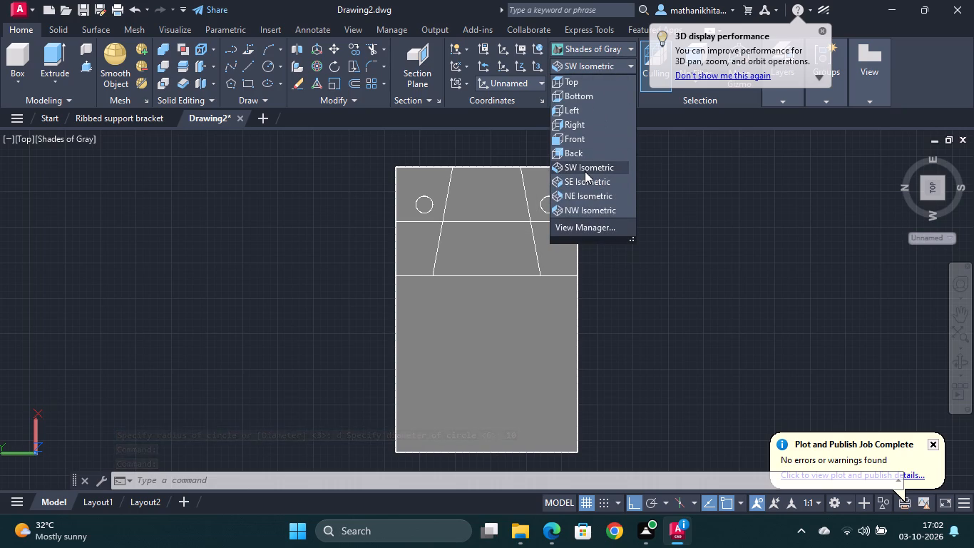
click(609, 51)
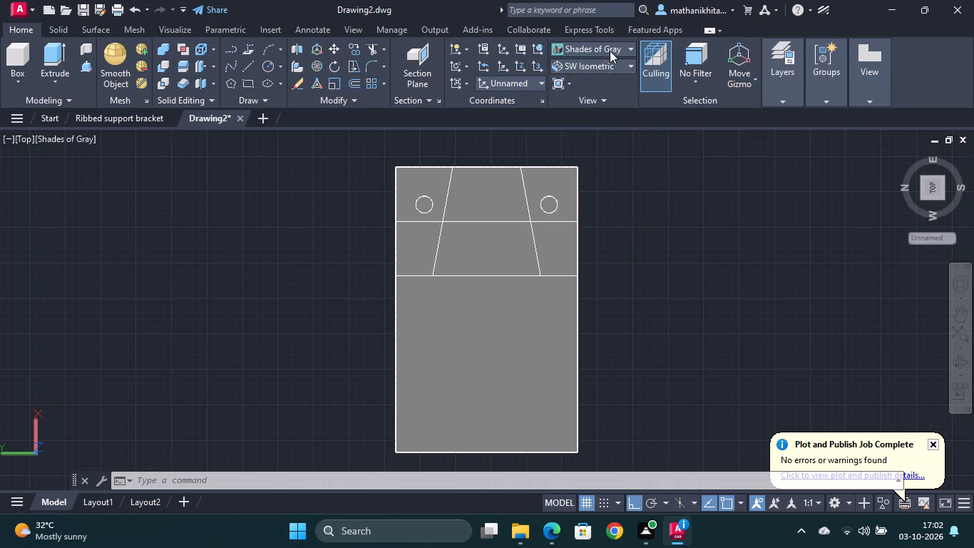
click(568, 67)
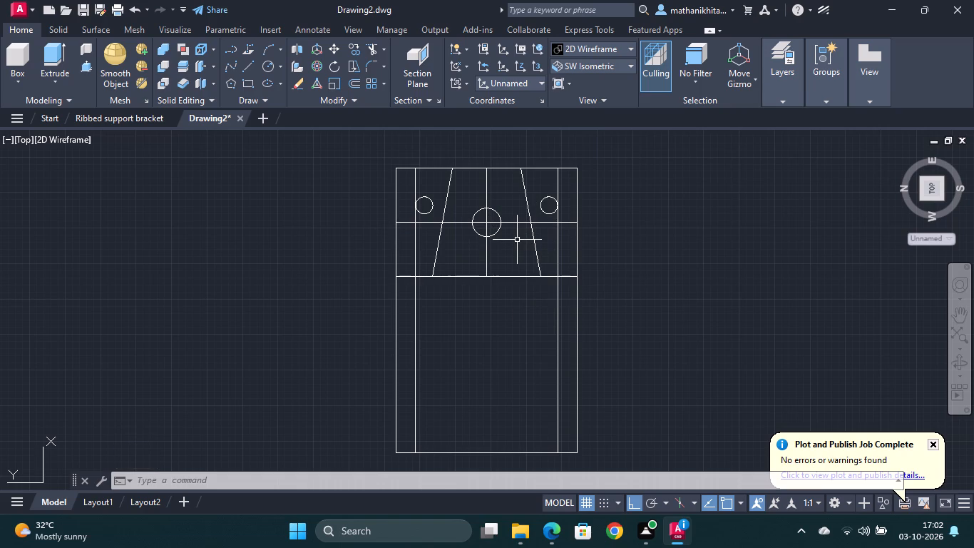
Draw a line across the recess between the midpoints of its two slanted edges.
key(l)
key(Return)
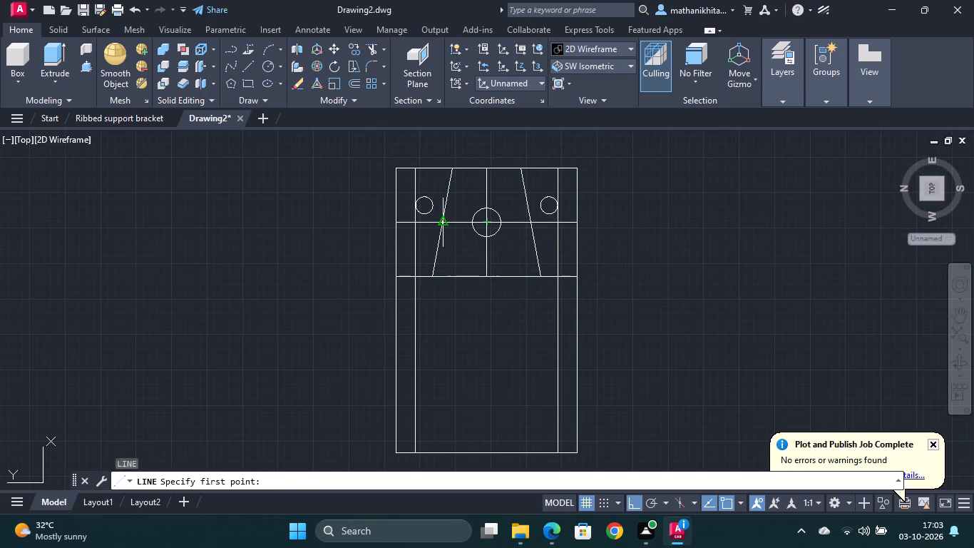
click(441, 225)
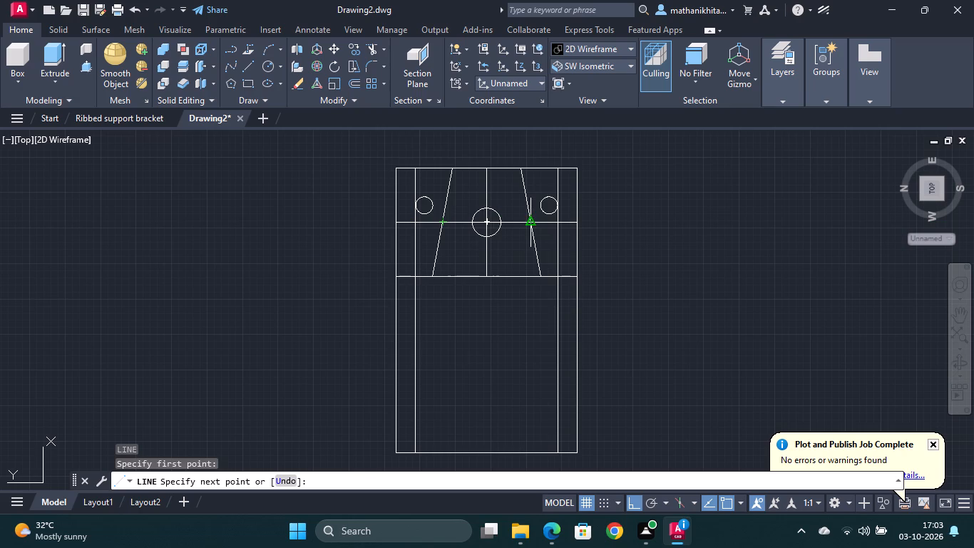
click(535, 225)
key(Escape)
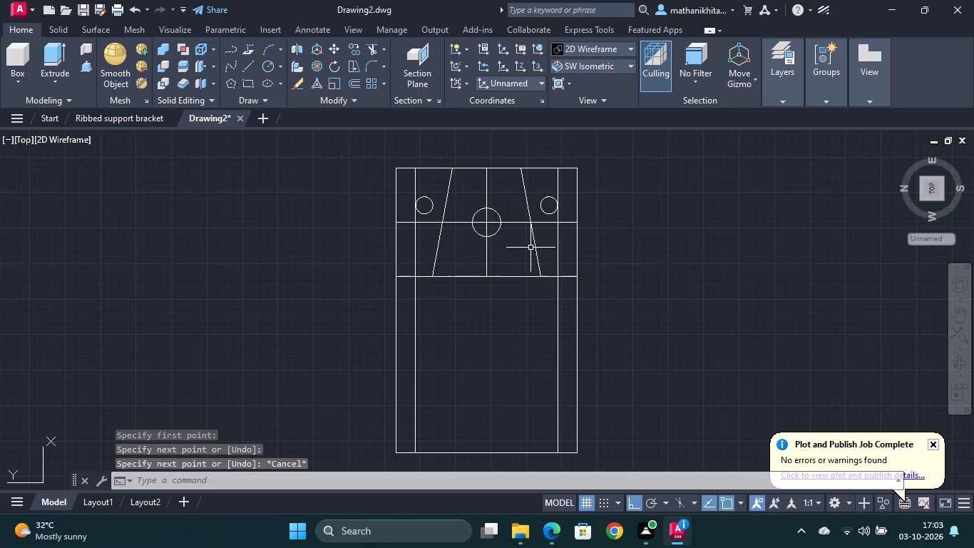
Delete the construction line that spans the full width of the raised block.
click(432, 222)
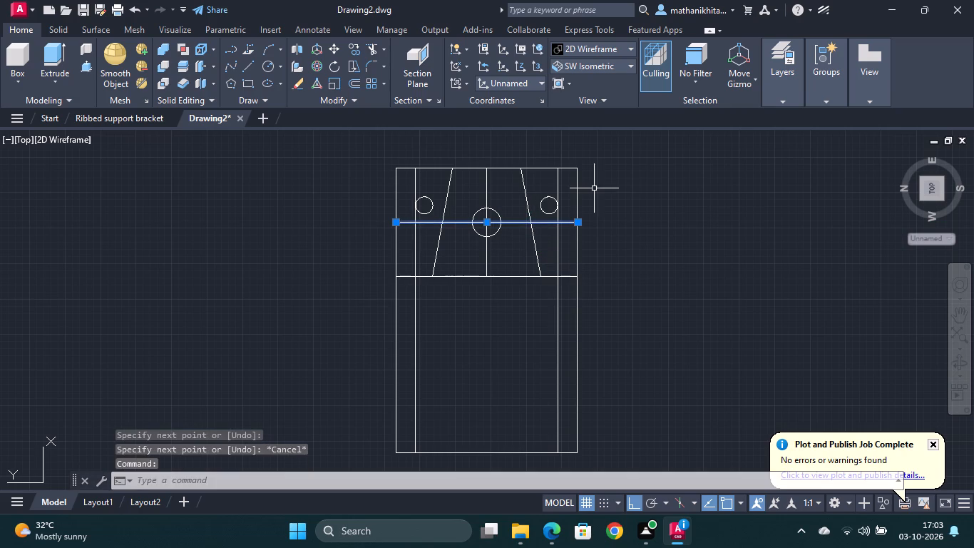
key(Delete)
Delete the existing 10 mm circle in the middle of the trapezoidal recess.
click(497, 213)
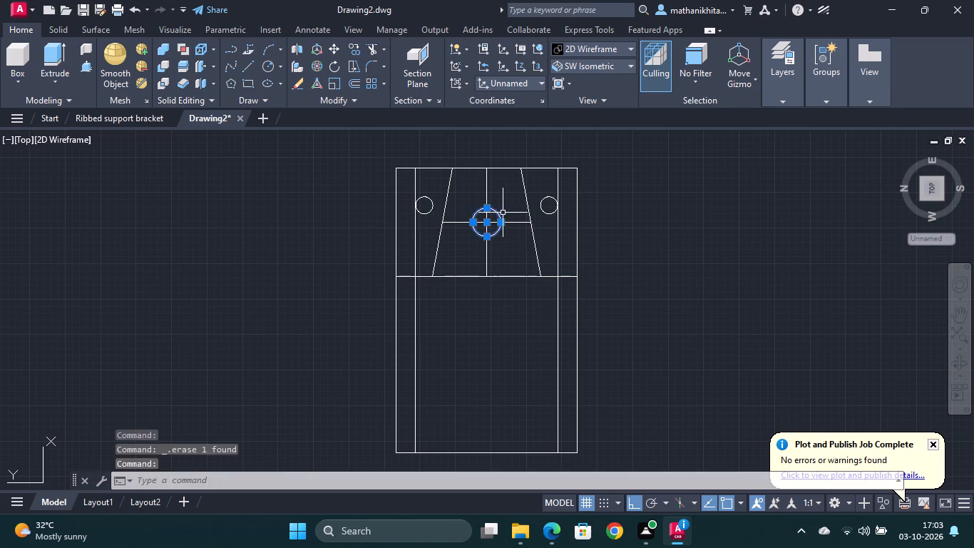
key(Delete)
Draw a circle of diameter 10 mm centred at the midpoint of the line joining the recess's slanted edges.
text(c)
key(space)
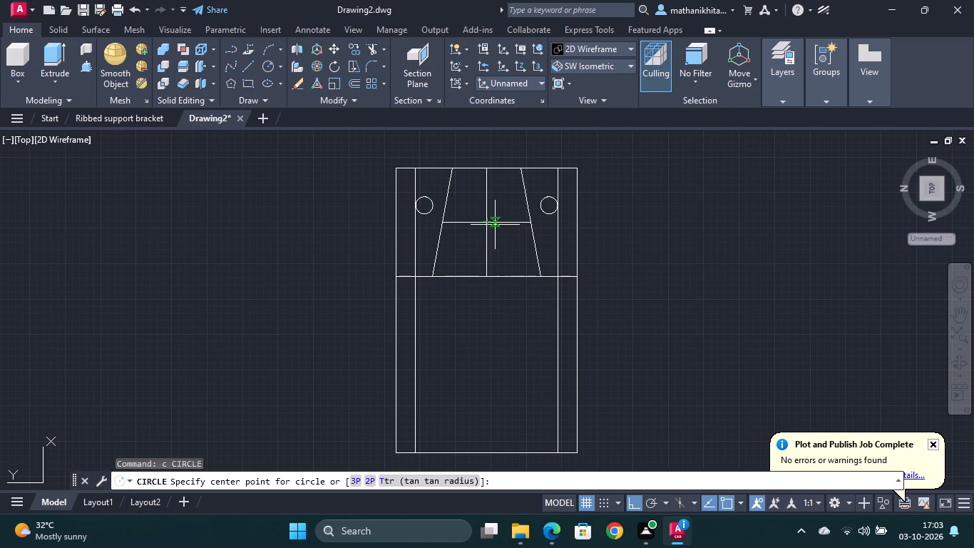
click(483, 223)
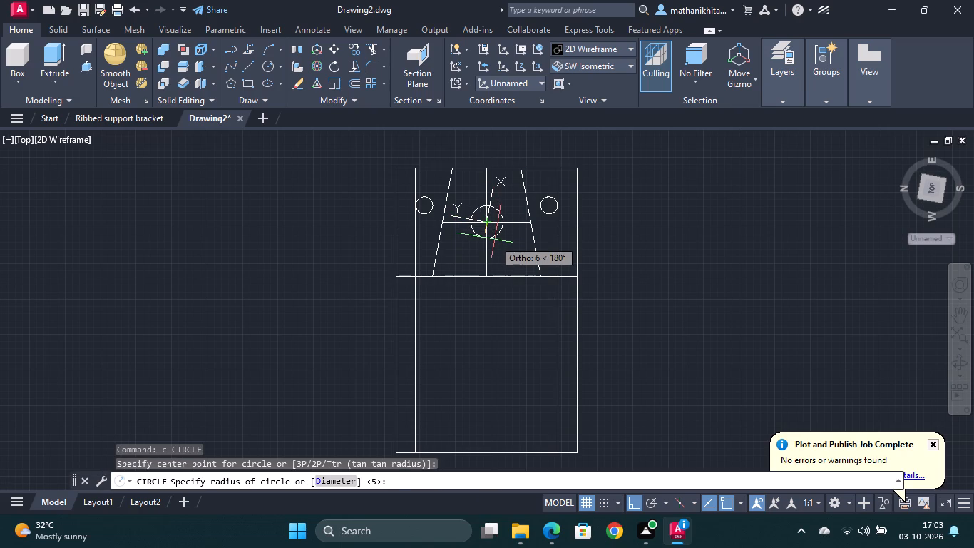
text(d `)
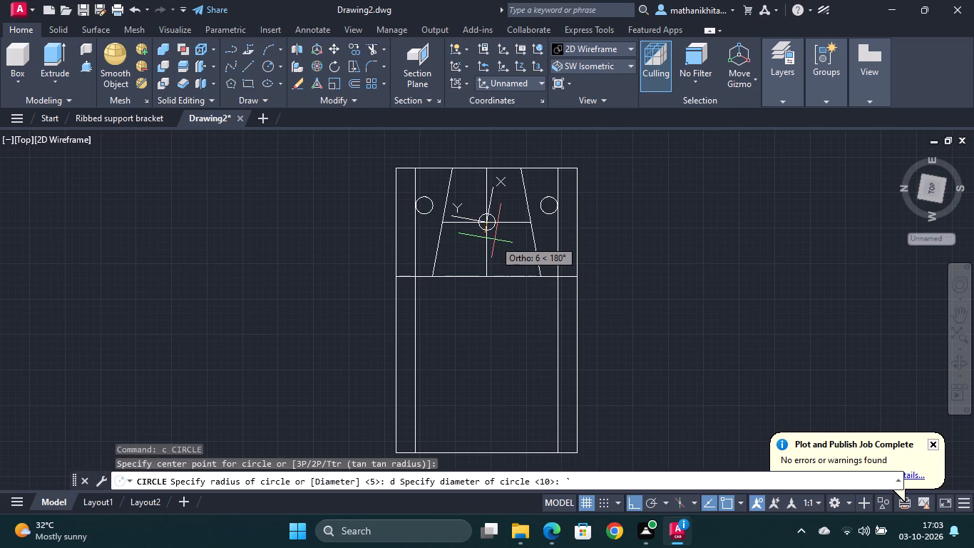
key(Delete)
key(BackSpace)
text(10)
key(Return)
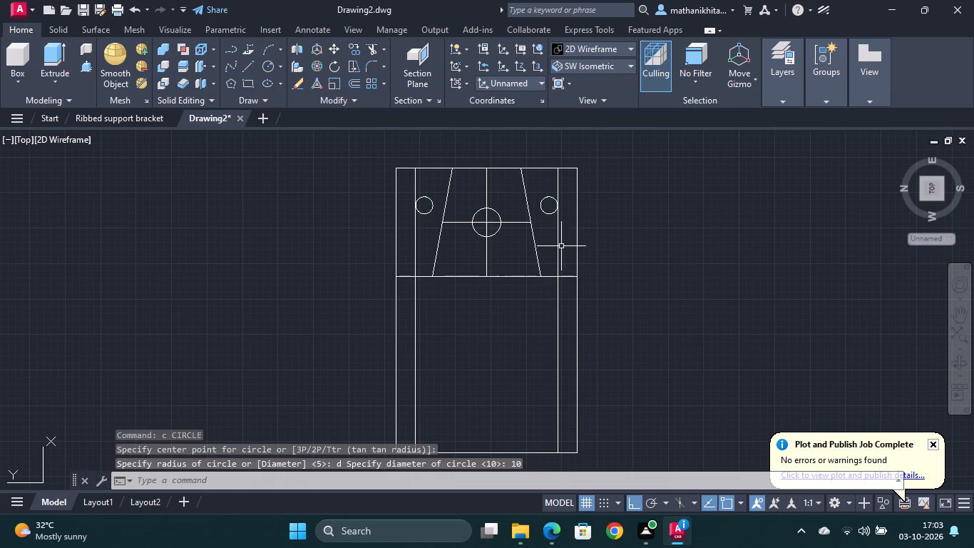
Switch the model's visual style to Shades of Gray.
click(590, 48)
click(687, 121)
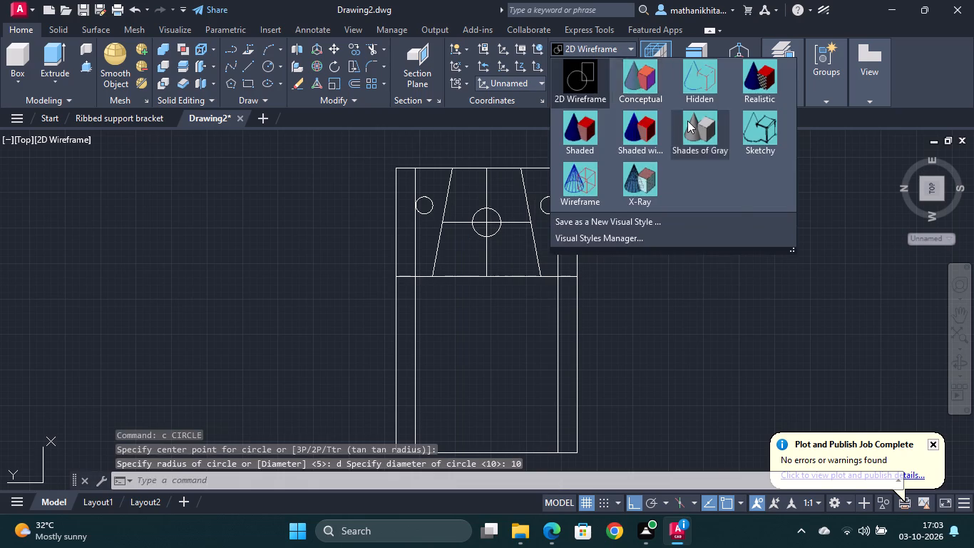
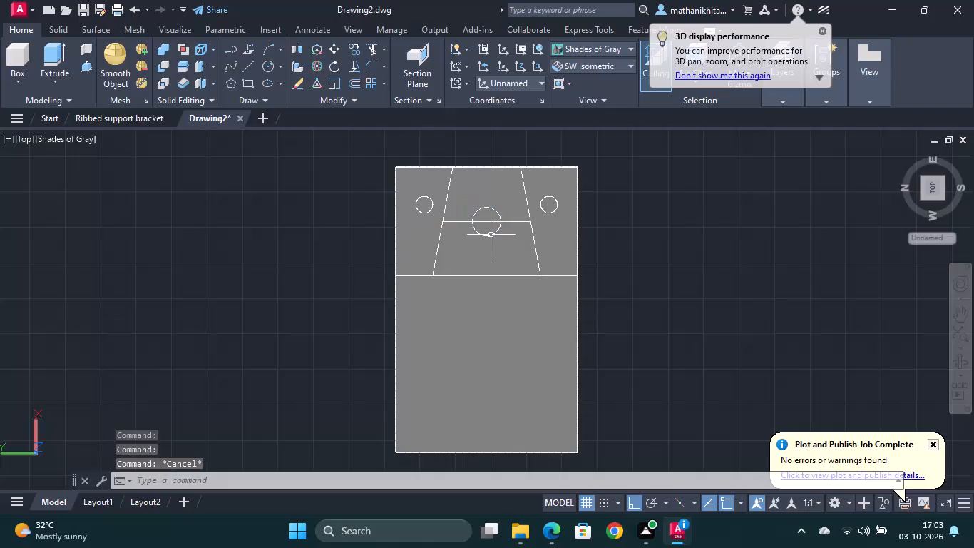
Delete the construction line that joins the recess's slanted edges through the circle's centre.
click(456, 223)
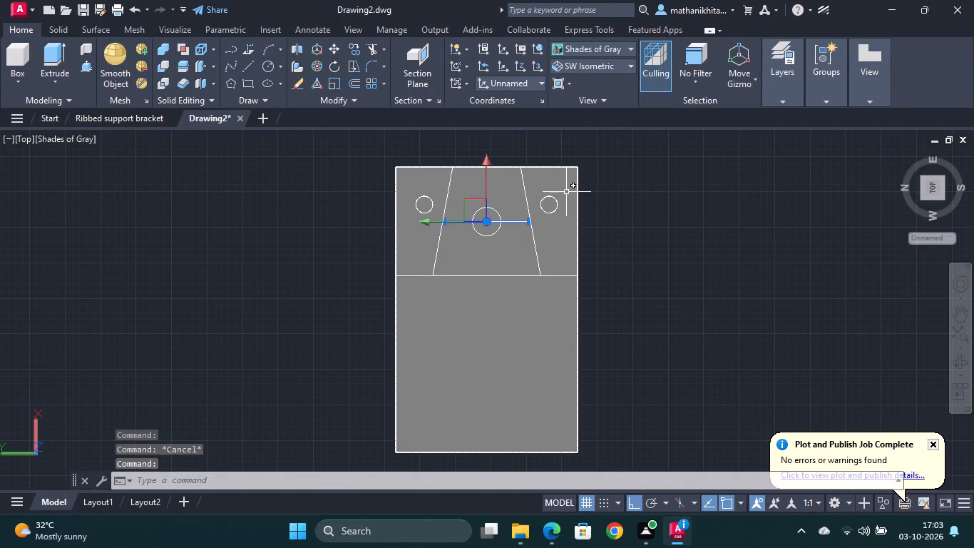
key(Delete)
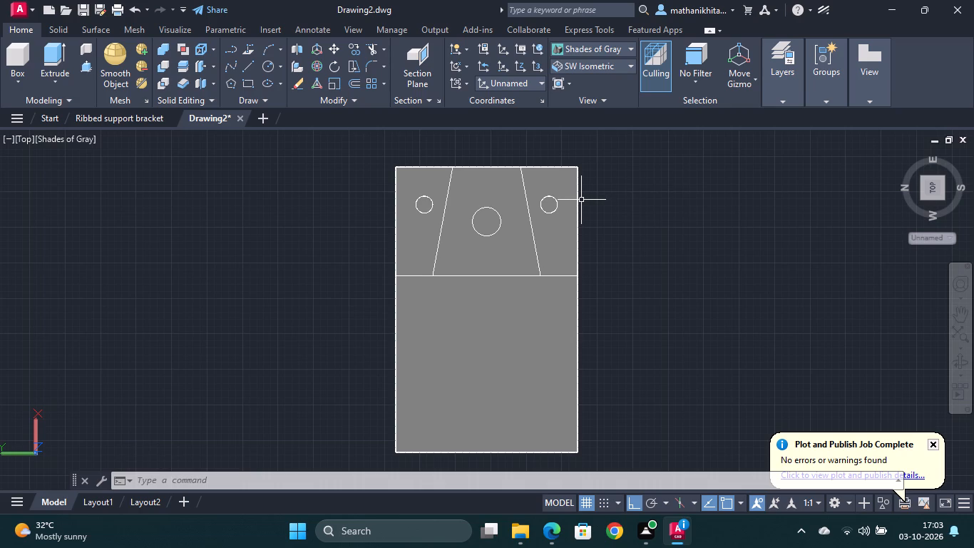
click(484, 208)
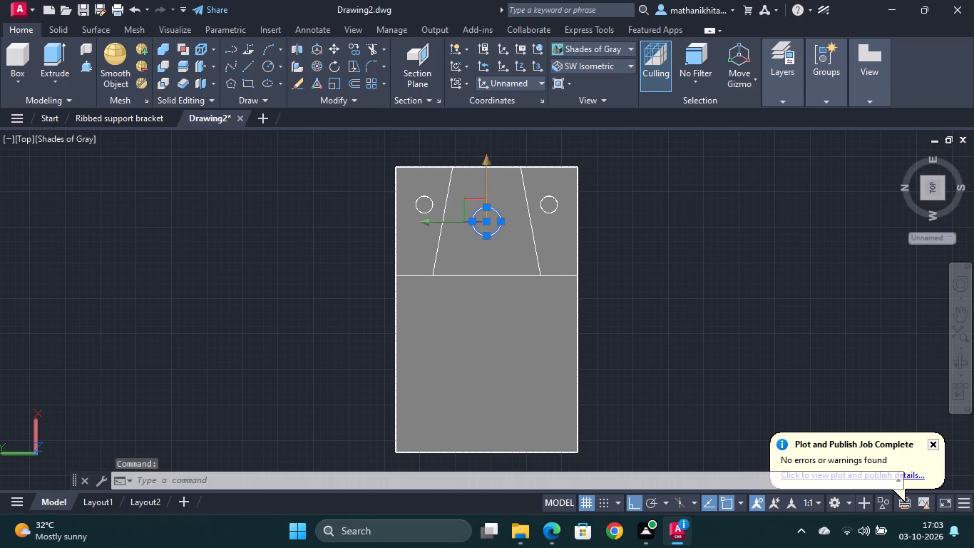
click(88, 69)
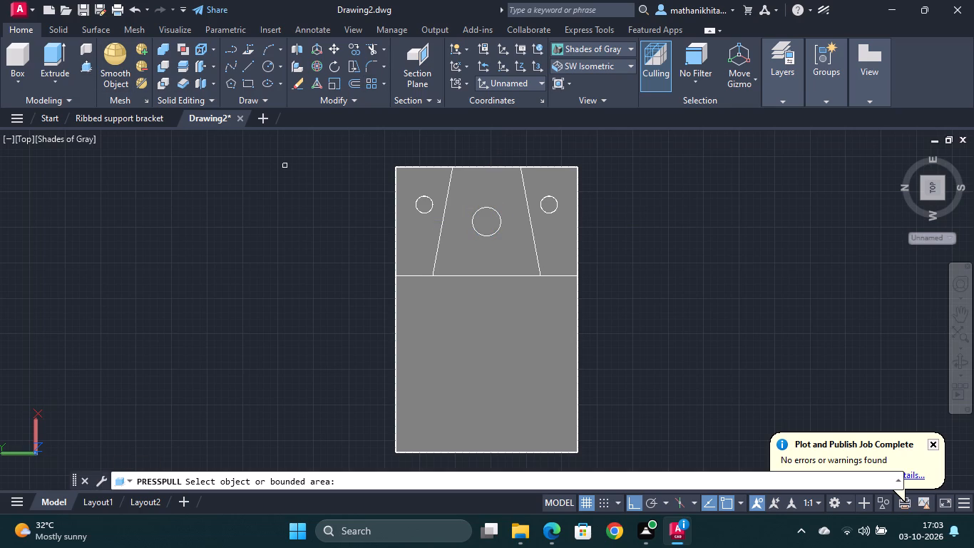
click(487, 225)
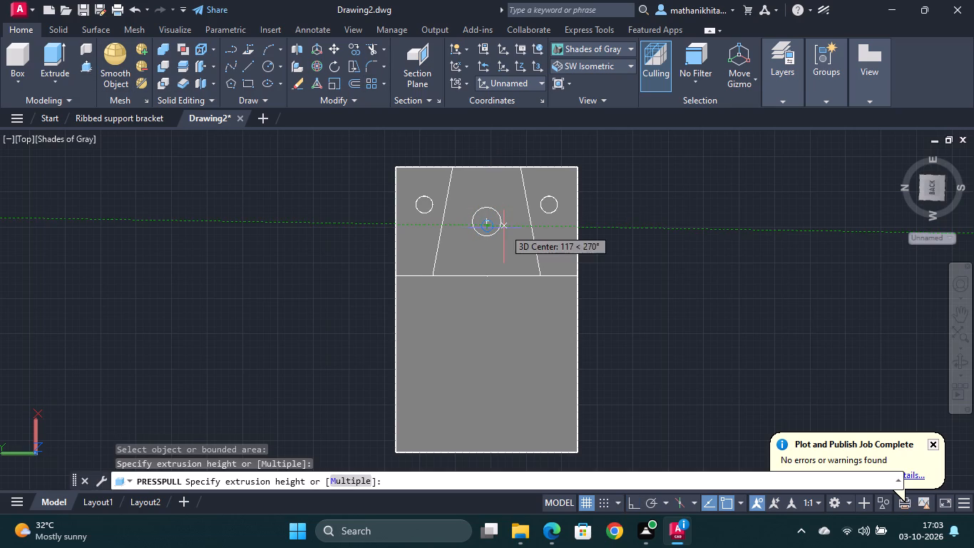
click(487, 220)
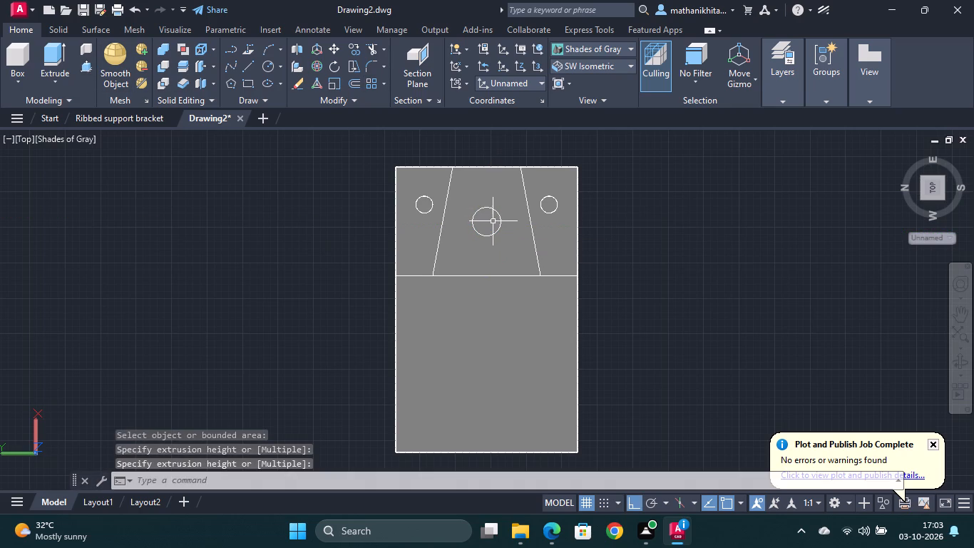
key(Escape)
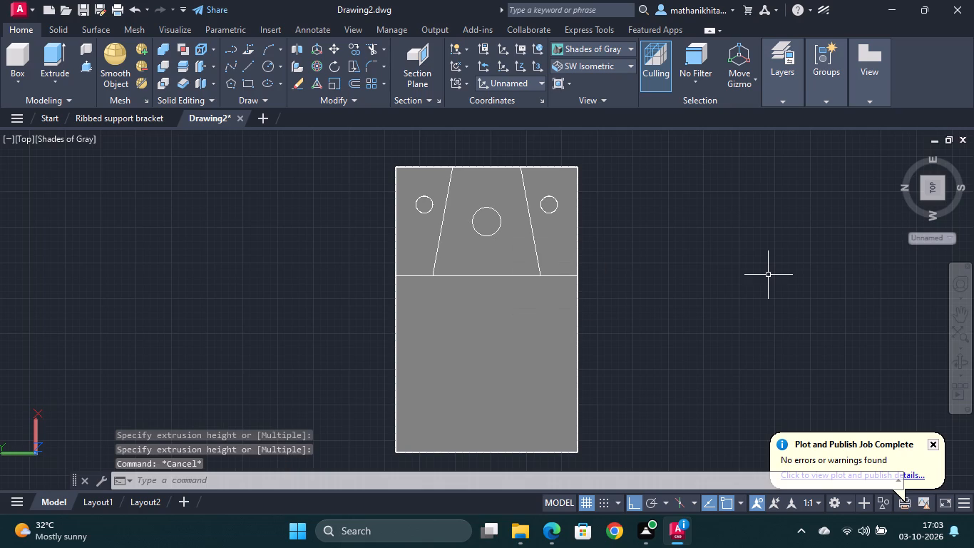
Switch to the SW Isometric view and choose the circular area in the recess floor for Presspull.
click(574, 63)
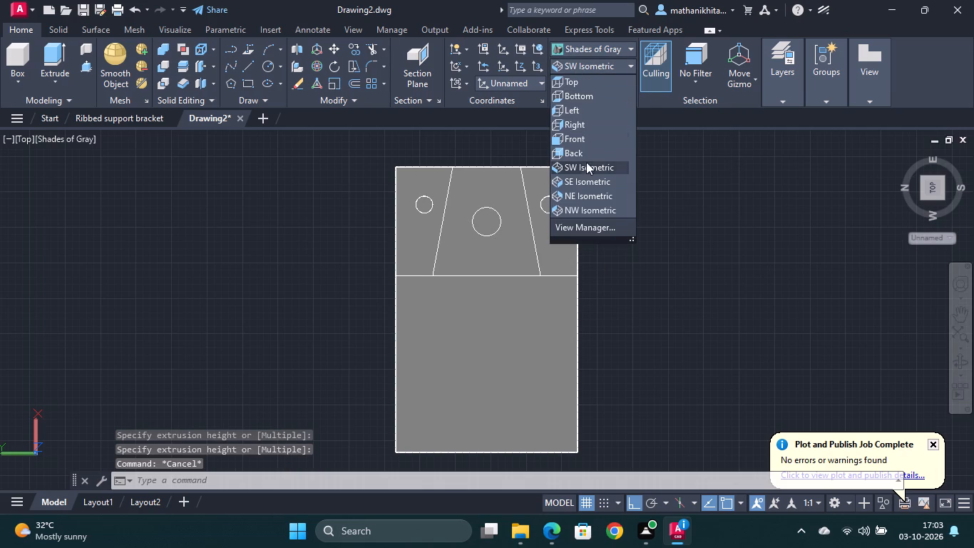
click(584, 168)
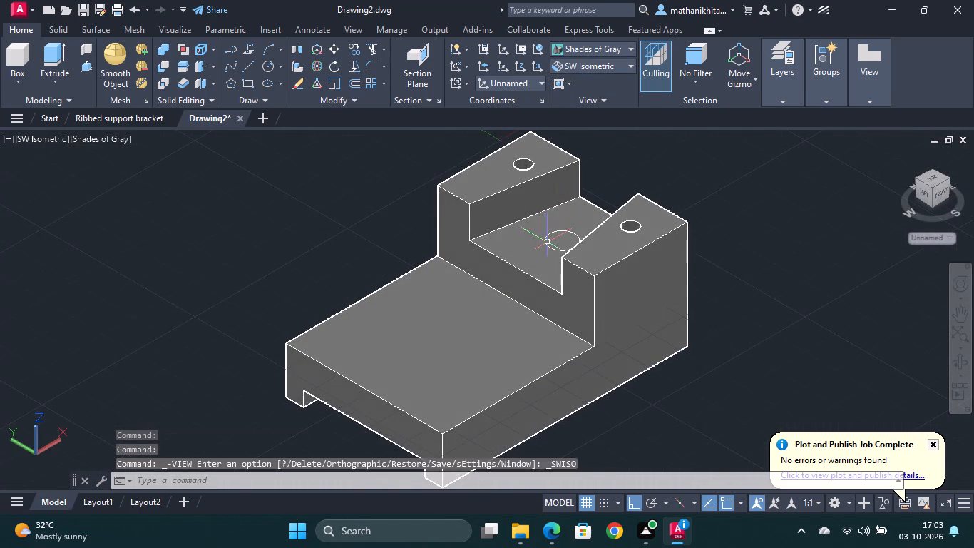
click(554, 242)
key(Escape)
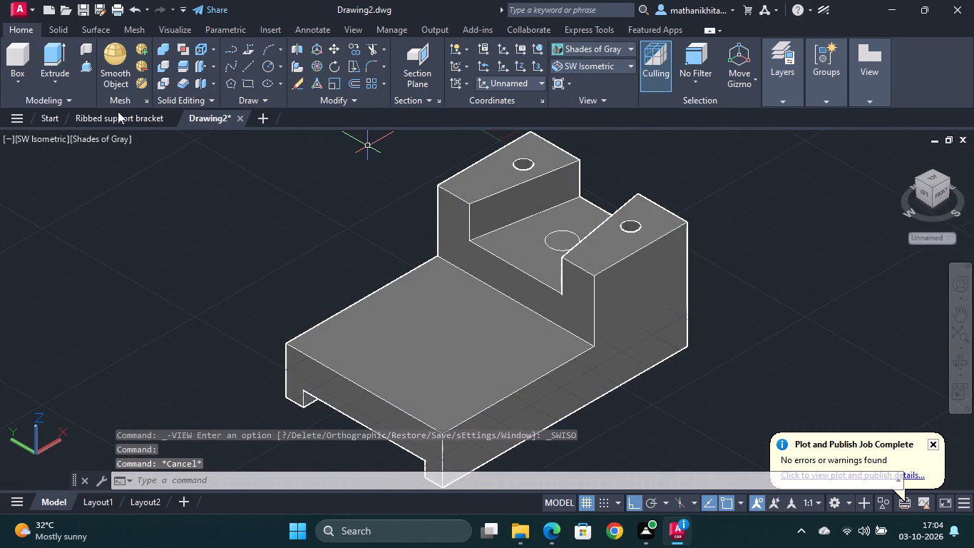
click(89, 67)
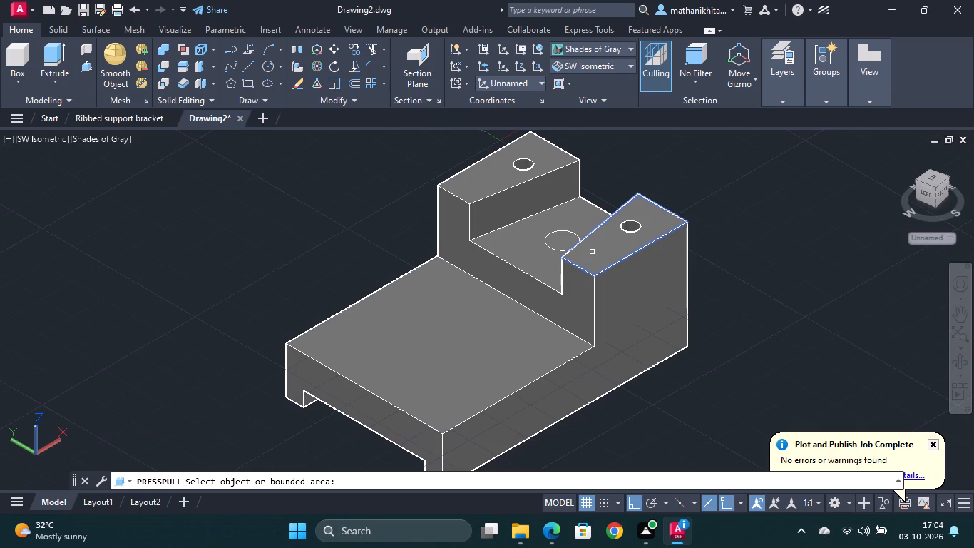
click(562, 243)
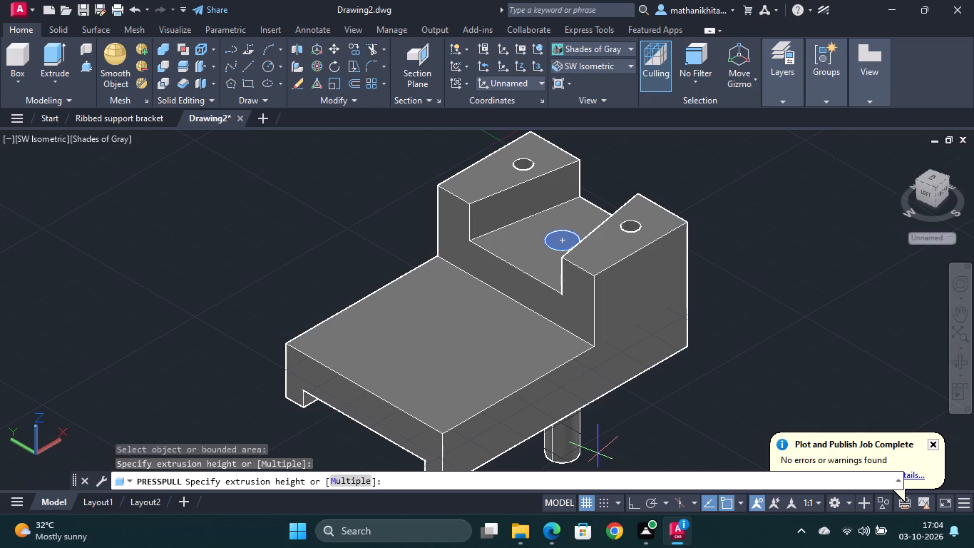
Open Calculator, work out 25 − 13 + 19 for the hole depth, and close it.
click(379, 527)
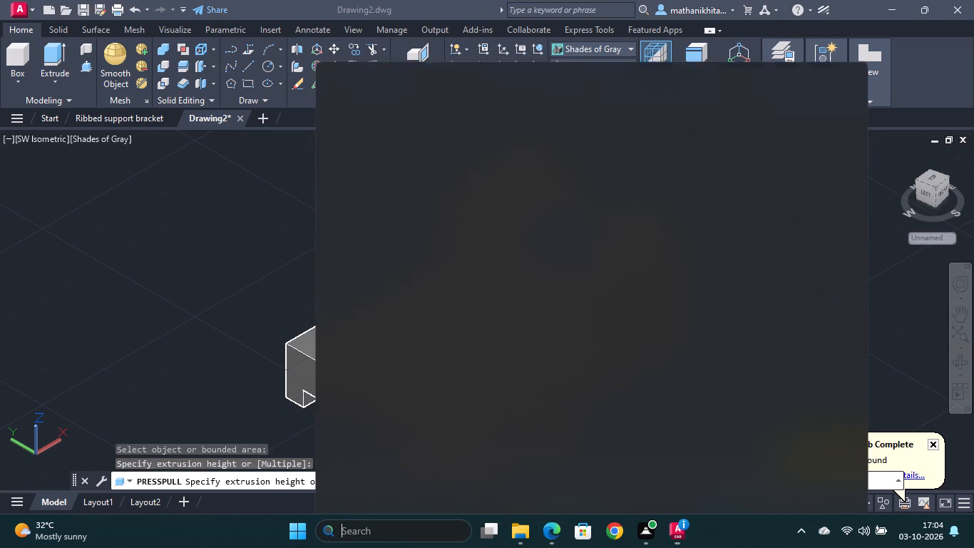
text(ca)
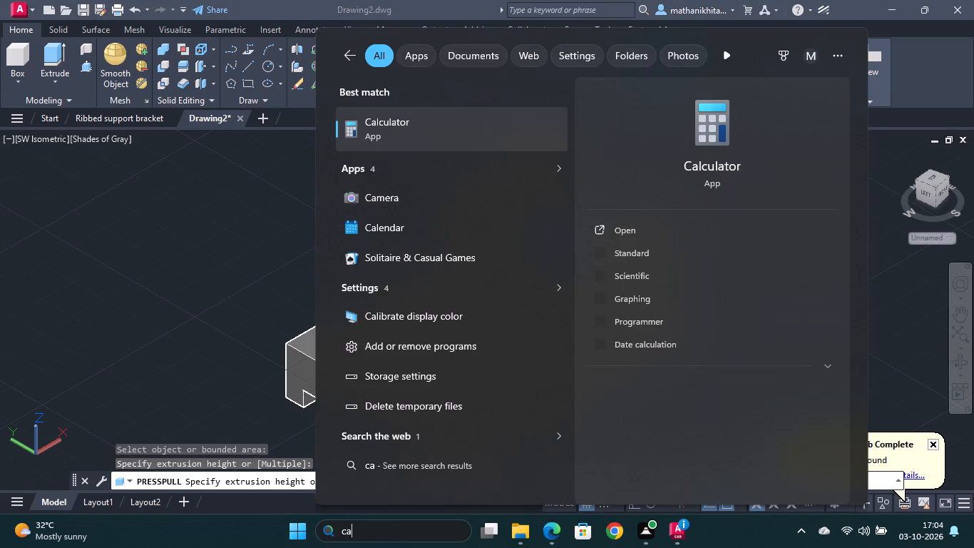
key(Return)
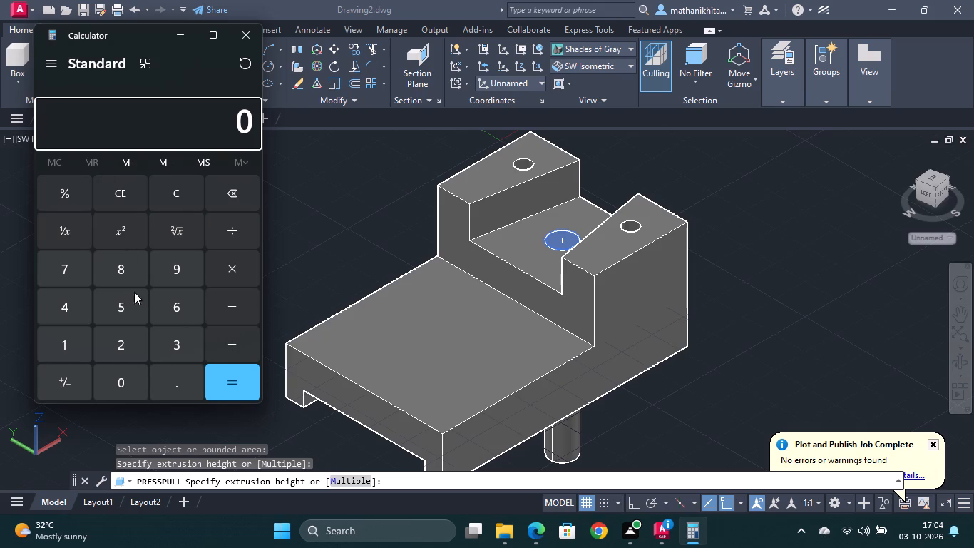
click(121, 339)
click(123, 318)
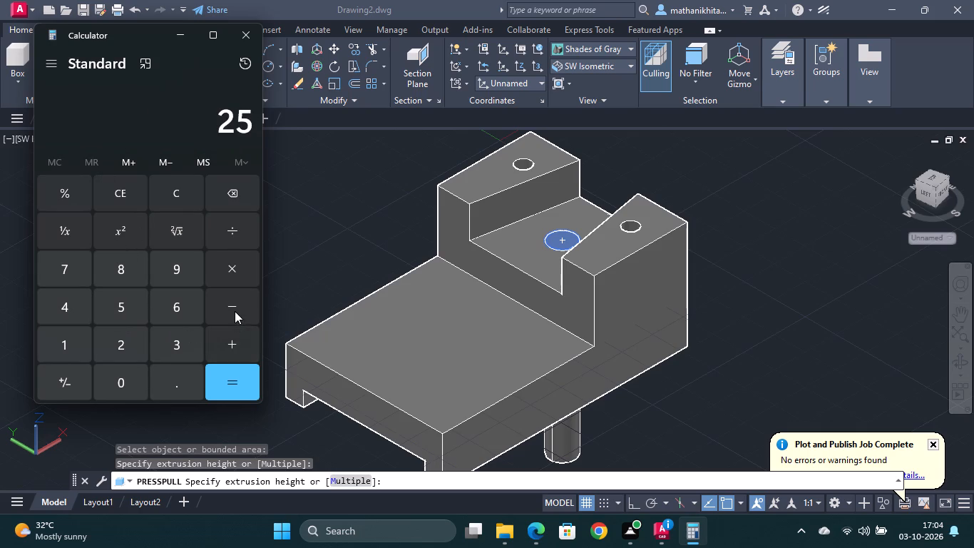
click(235, 311)
click(69, 342)
click(171, 342)
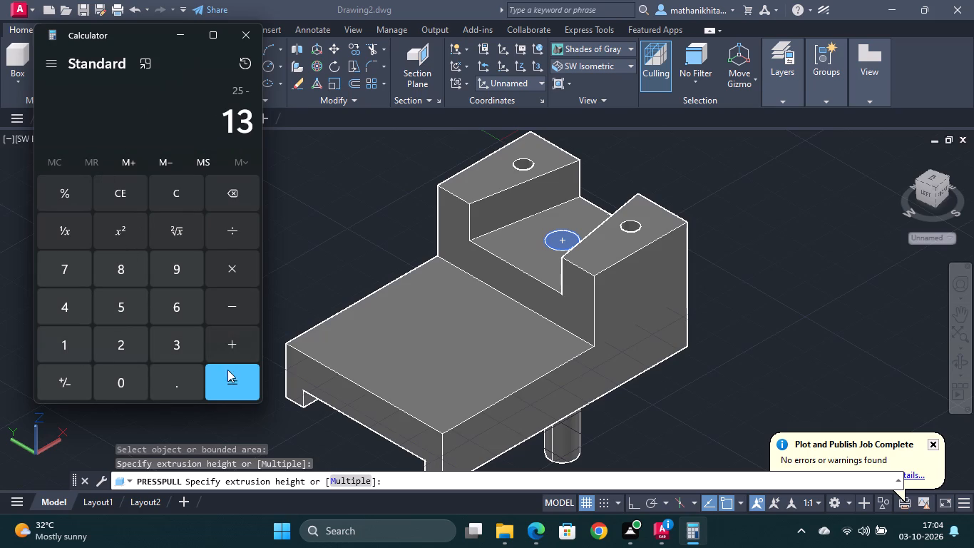
click(227, 382)
click(234, 340)
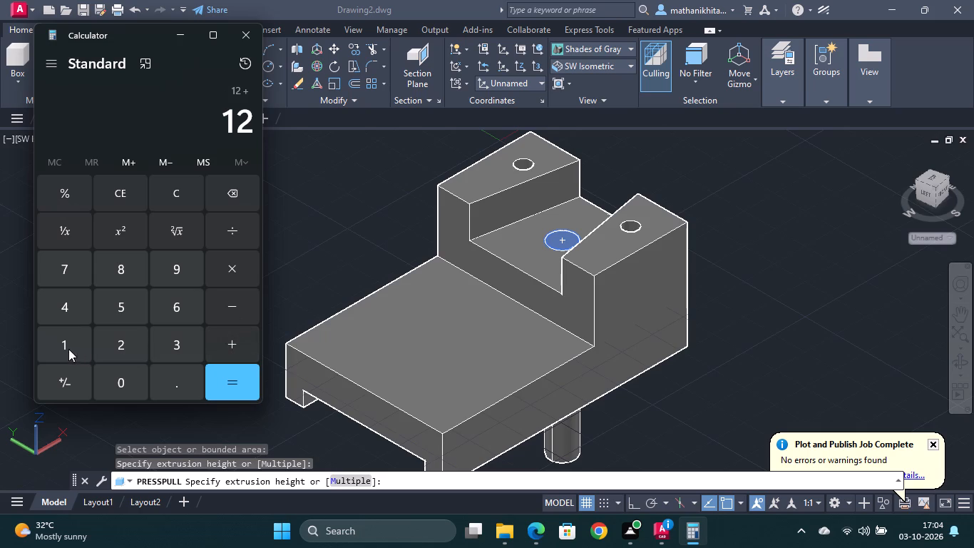
click(68, 349)
click(183, 279)
click(228, 380)
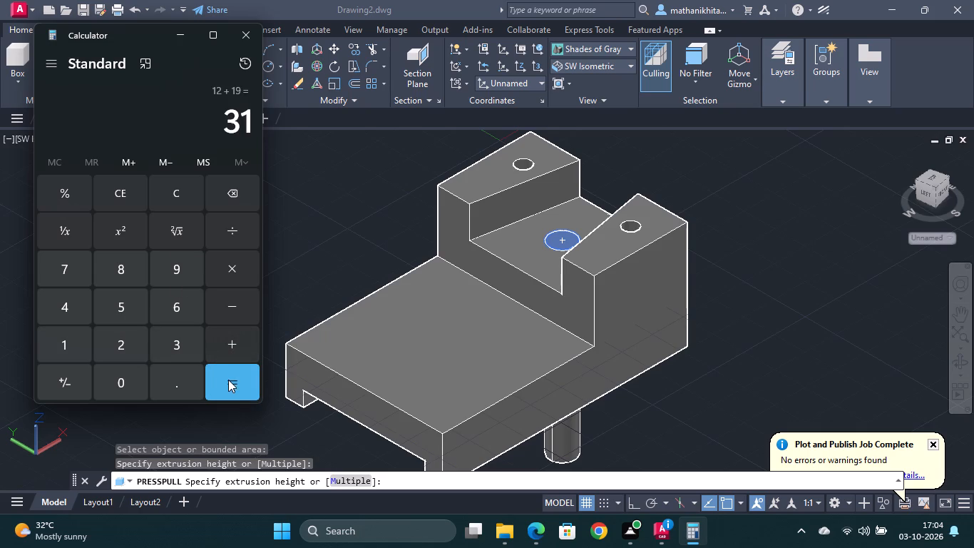
click(255, 34)
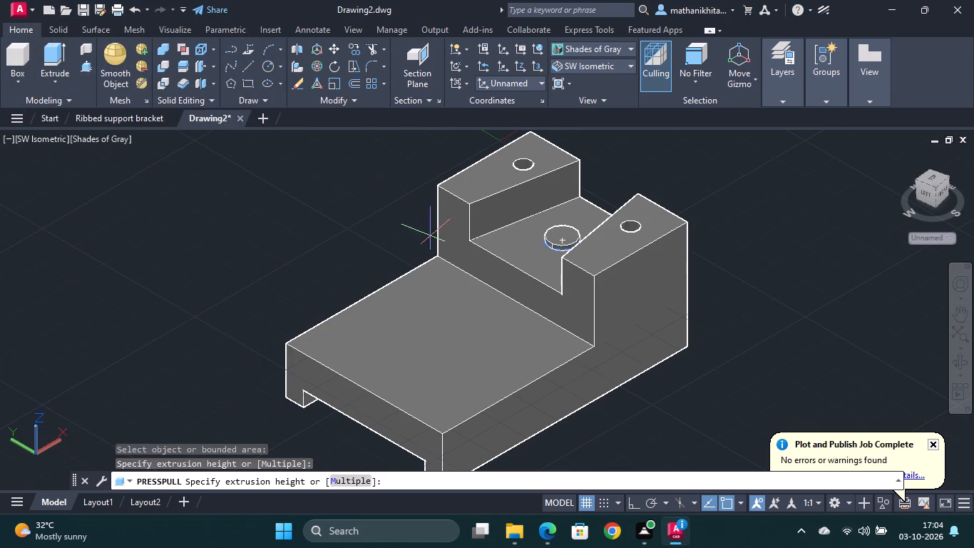
Presspull the circular area by -31 mm to cut the hole down through the recess floor.
key(minus)
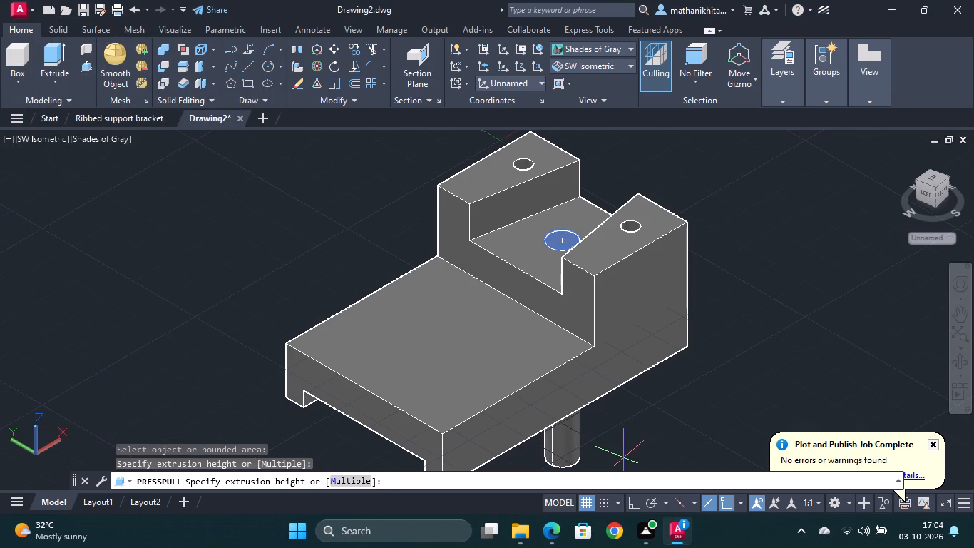
text(31)
key(Return)
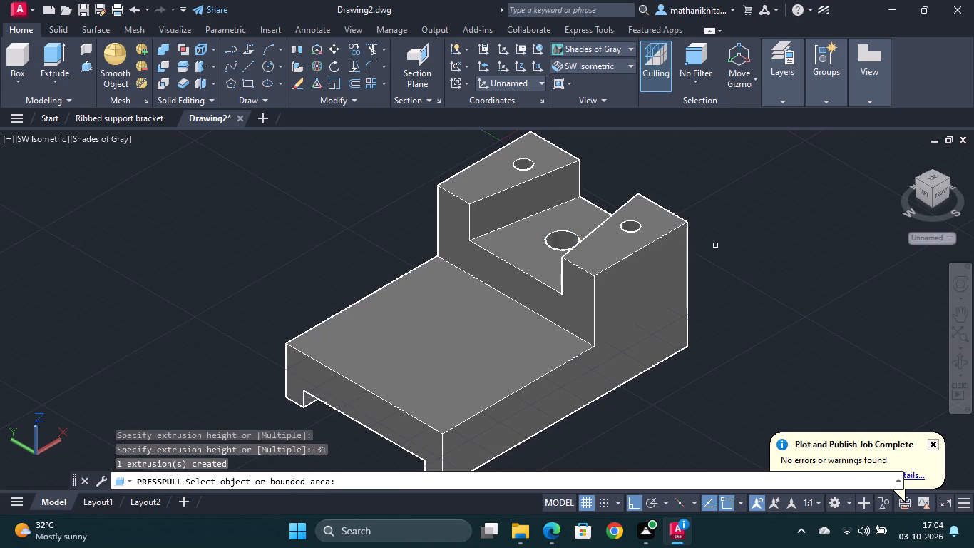
key(Escape)
Draw connected lines on the base's top face from the raised block's foot corner: 13 mm along the side edge, 64 mm across, 38 mm along, 64 mm back.
scroll(635, 315, down, 2)
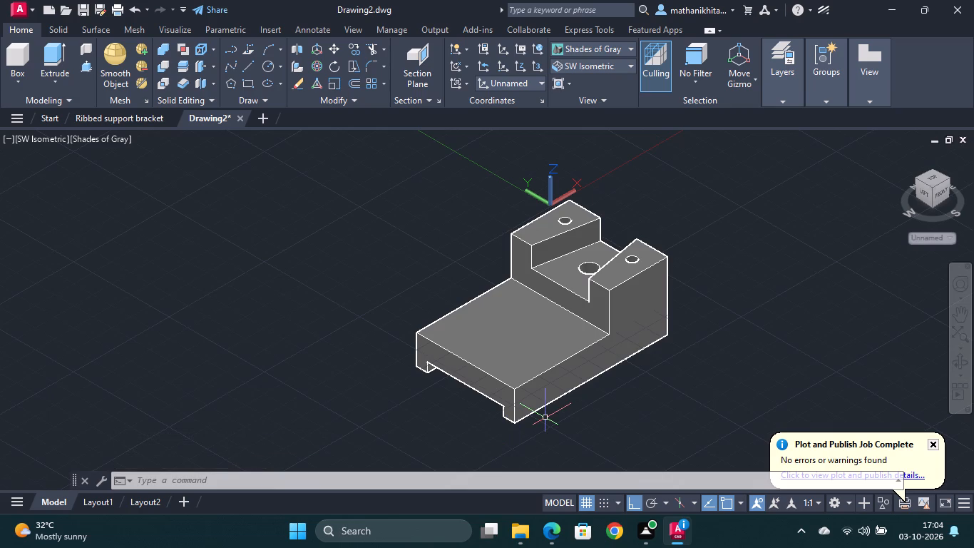
key(l)
key(Return)
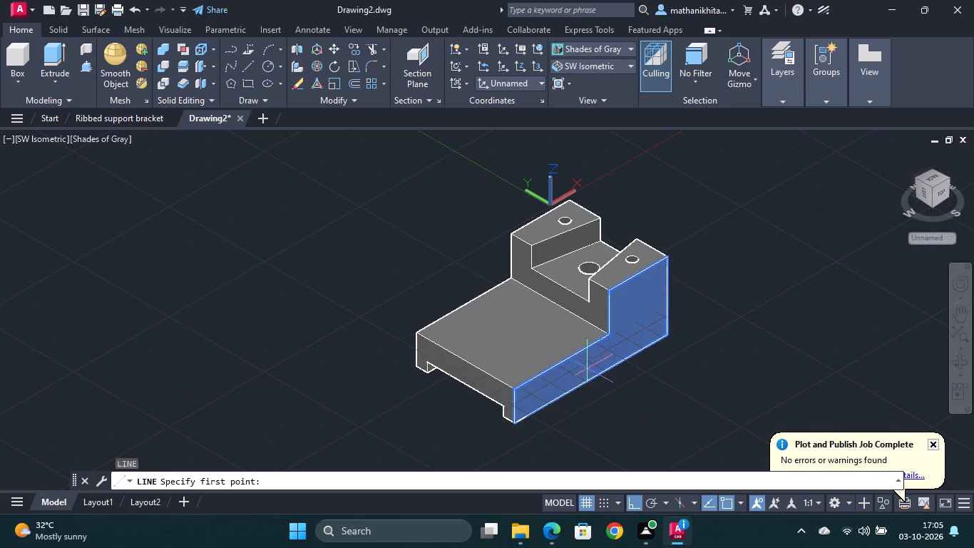
click(608, 335)
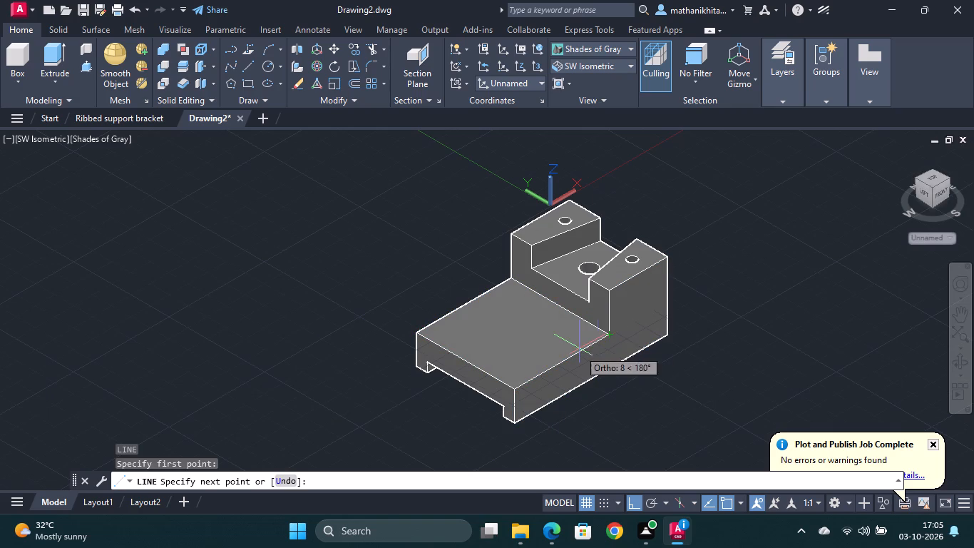
text(13)
key(Return)
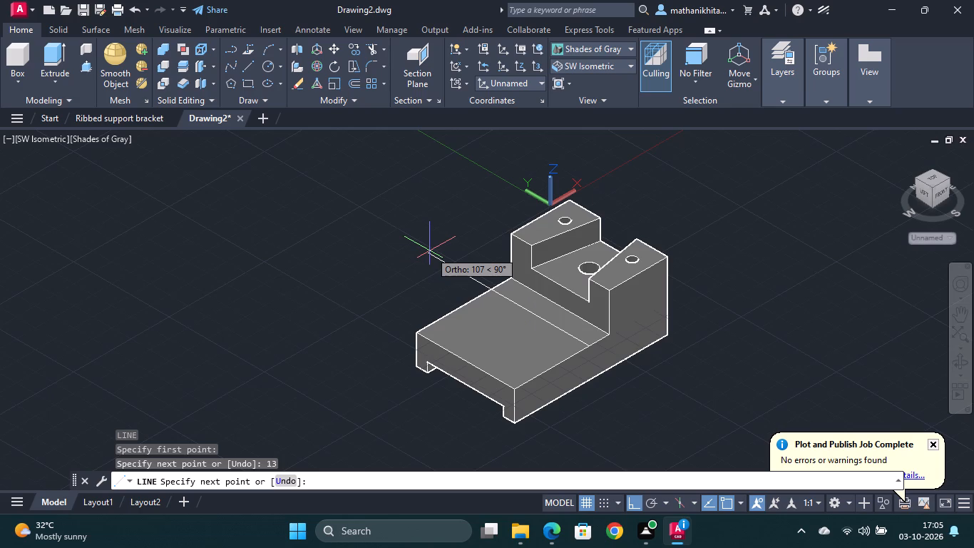
text(64)
key(Return)
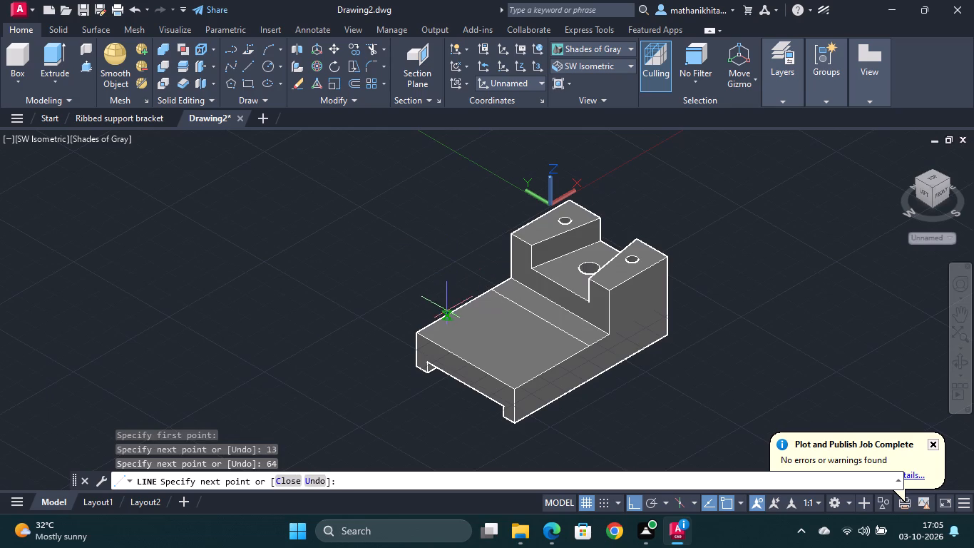
text(38)
key(Return)
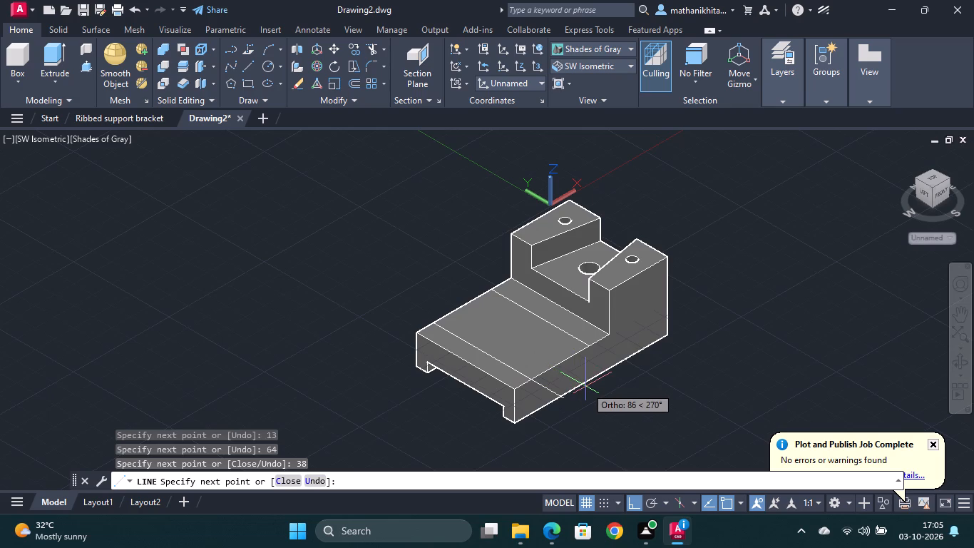
text(64)
key(Return)
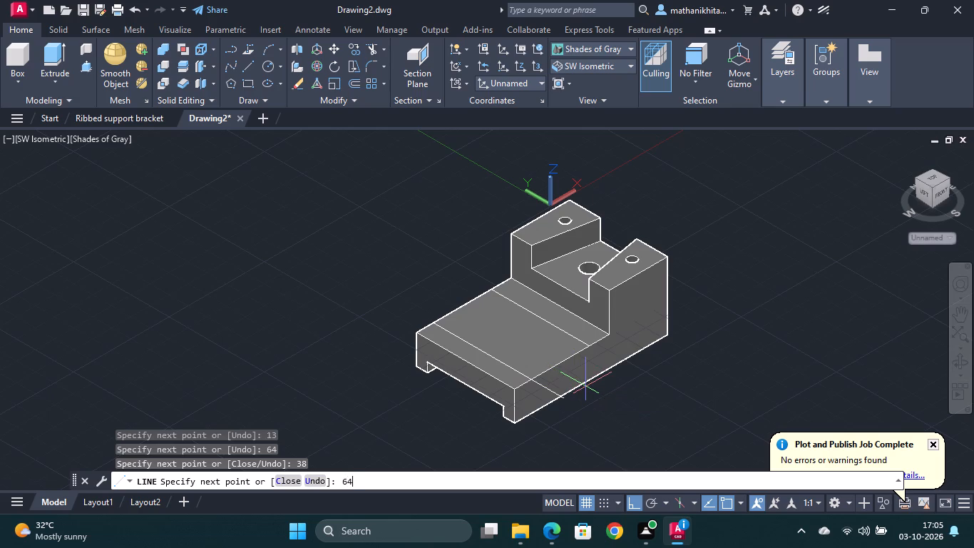
click(591, 350)
key(Escape)
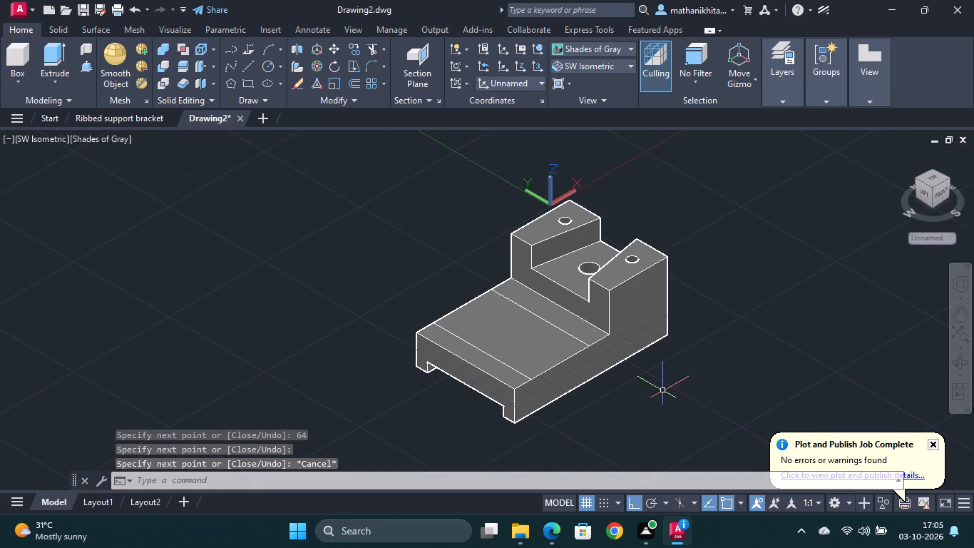
Draw a centreline on the base's top face from its front edge's midpoint to the midpoint of the raised block's foot edge.
key(l)
key(Return)
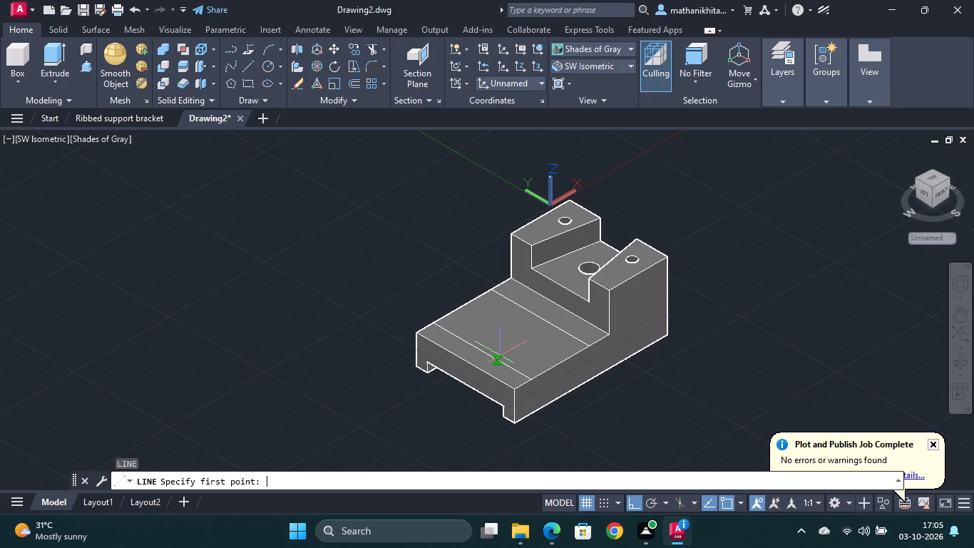
click(468, 362)
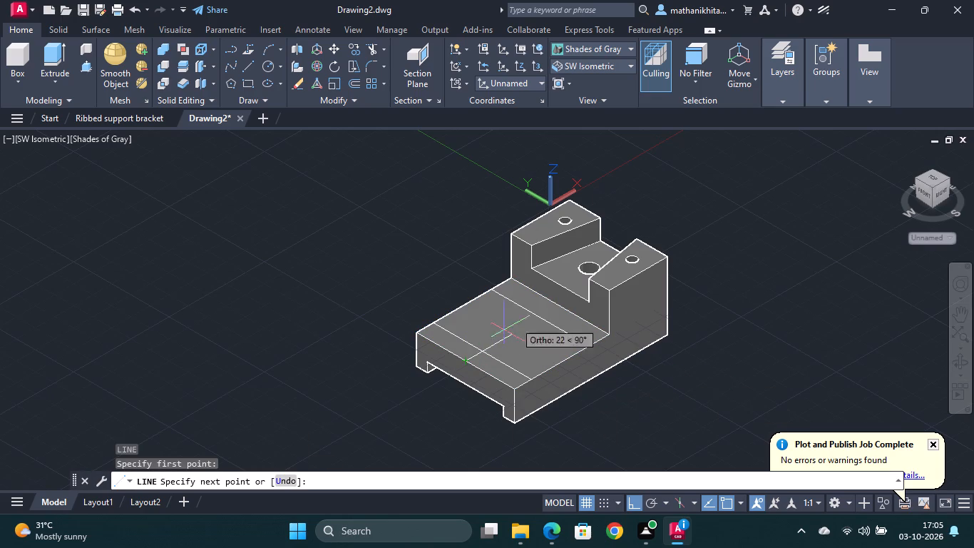
click(563, 304)
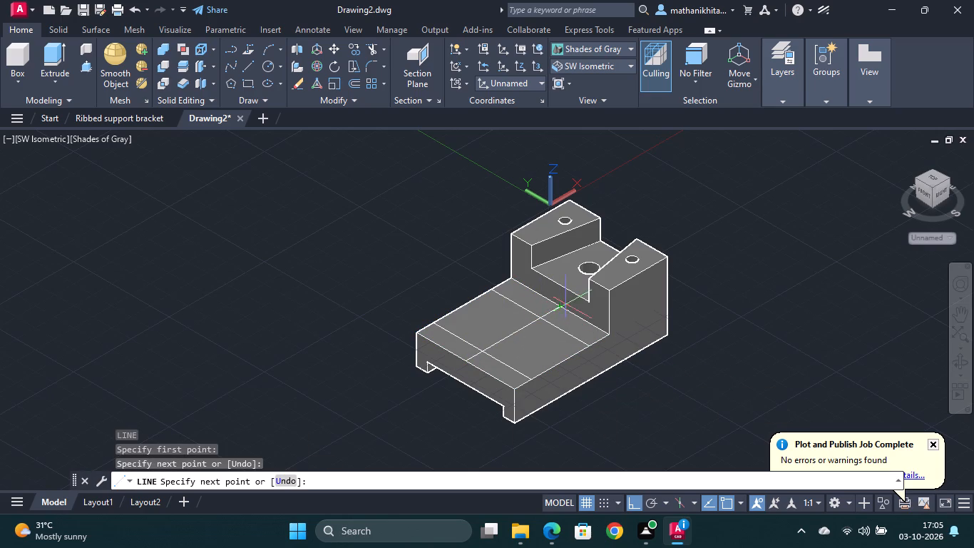
key(Escape)
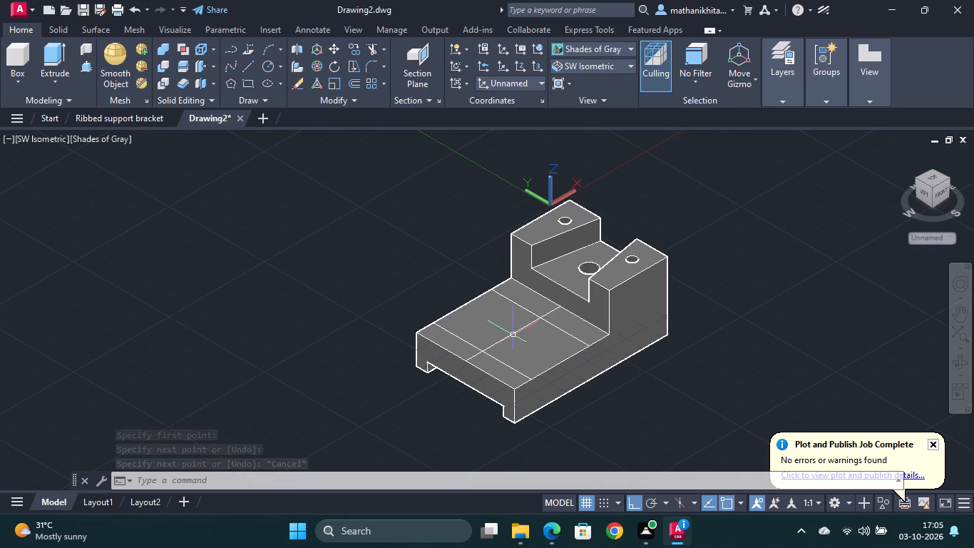
scroll(512, 335, up, 2)
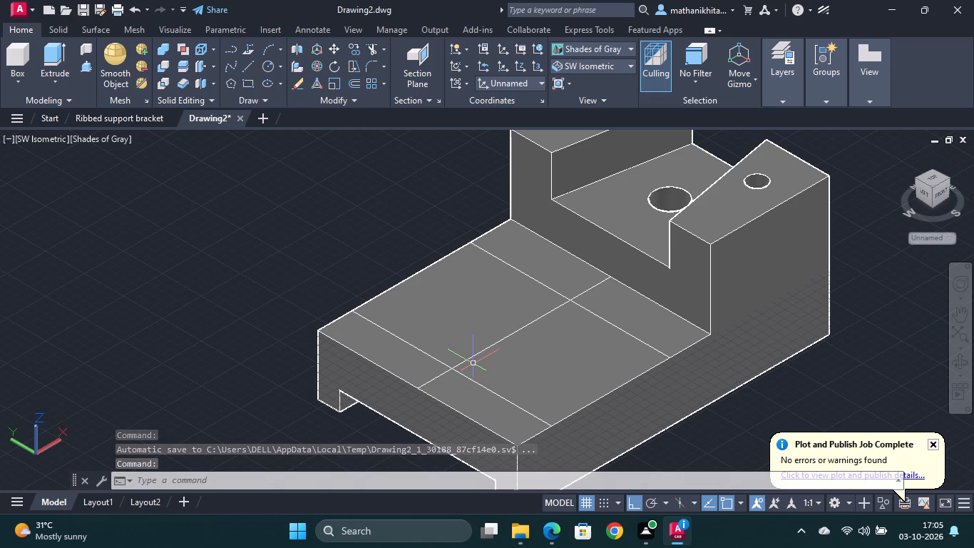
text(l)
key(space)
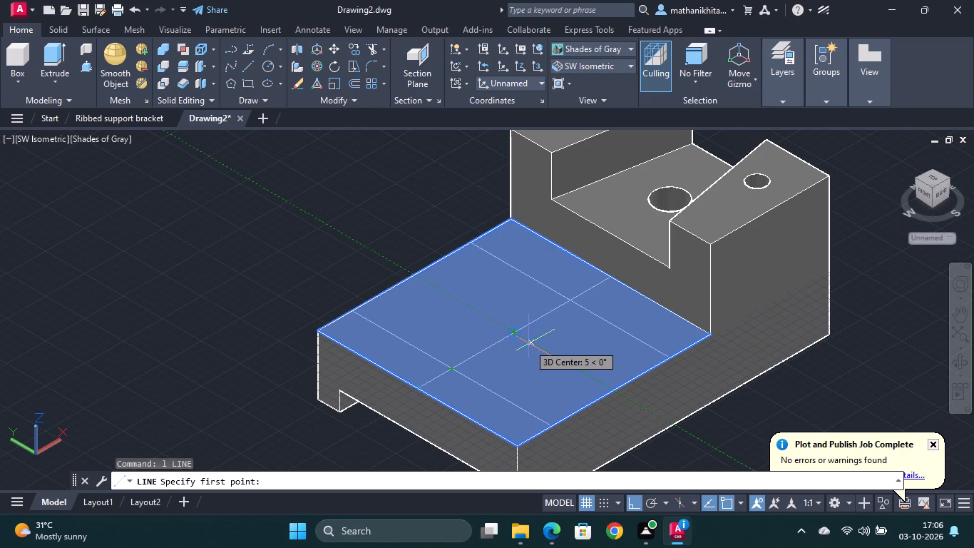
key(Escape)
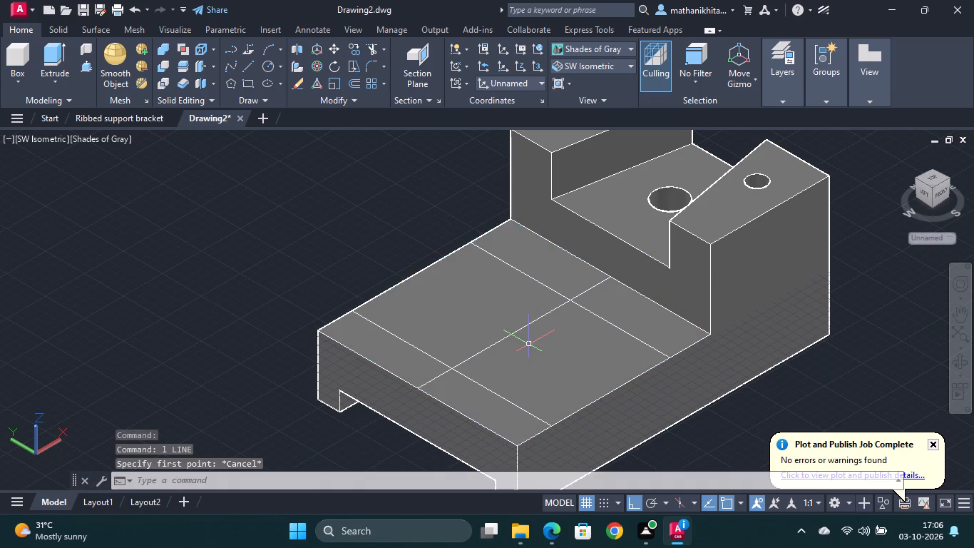
Draw a line along the centreline on the base's top face, connecting the midpoints of the two 64 mm cross lines.
key(l)
key(space)
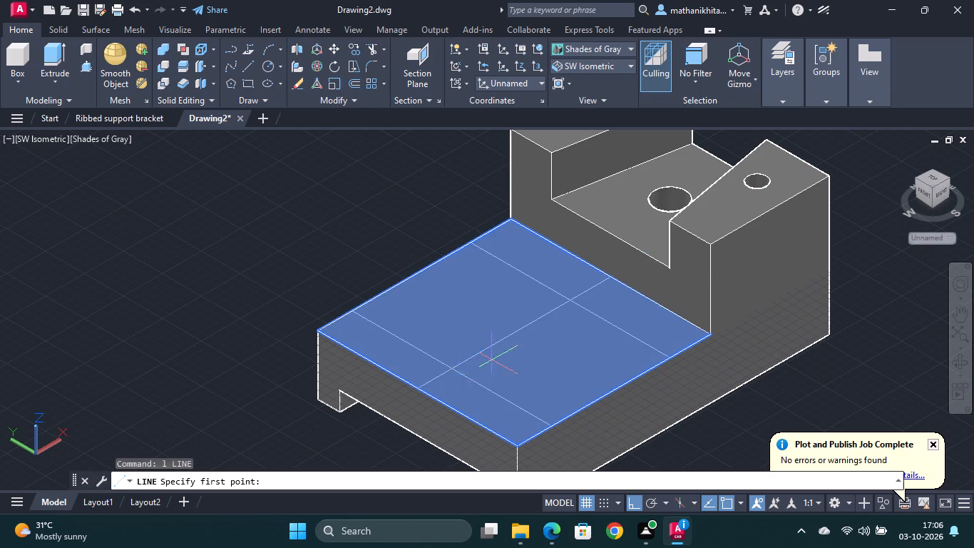
click(451, 372)
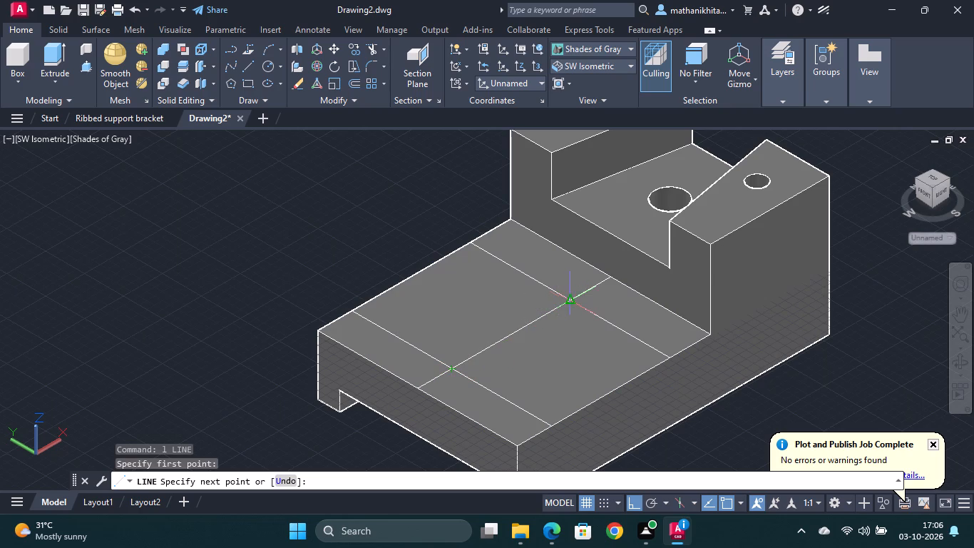
click(572, 299)
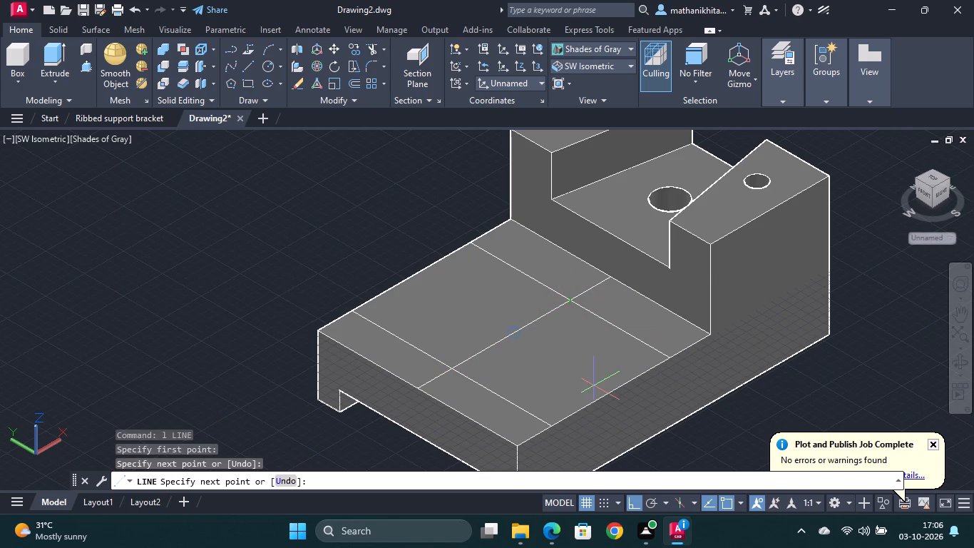
key(Escape)
click(483, 387)
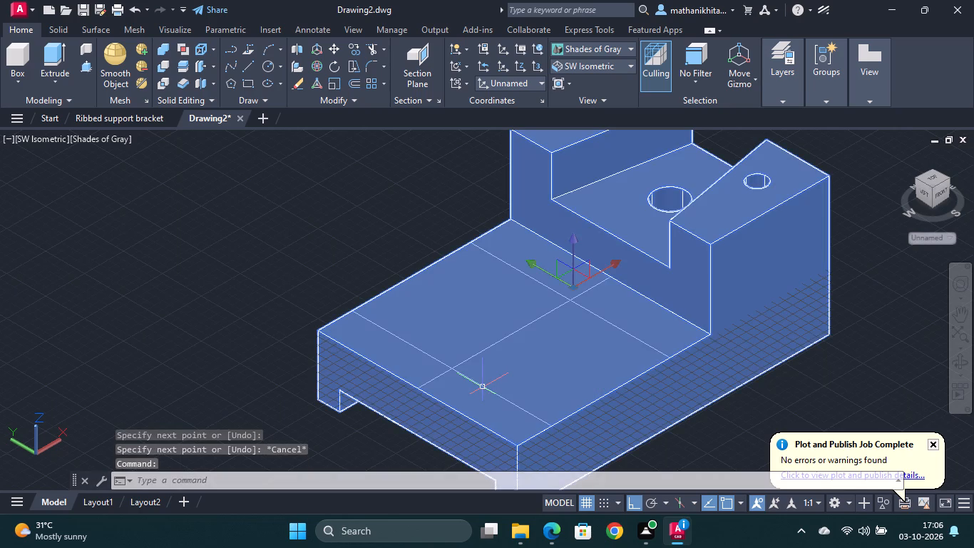
key(Escape)
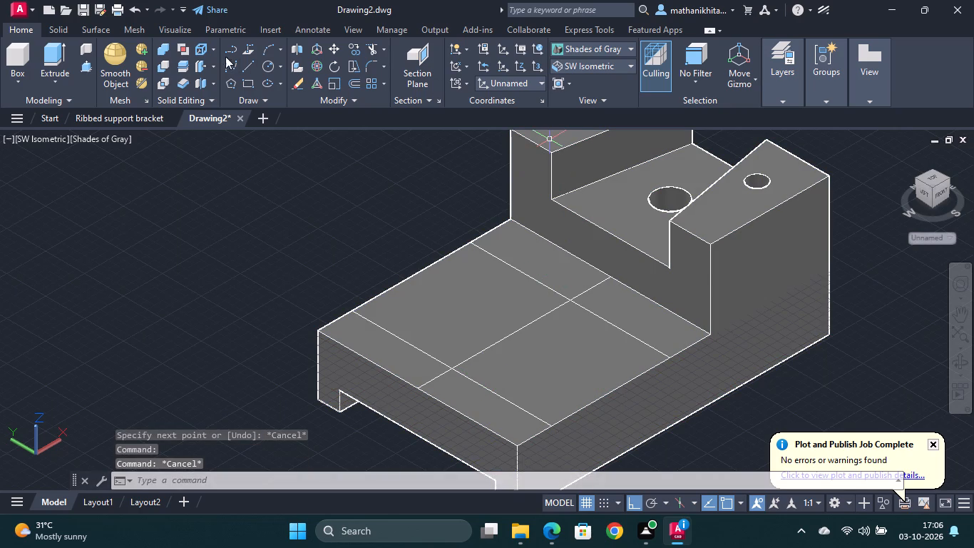
Switch the visual style to 2D Wireframe and delete the long original centreline, keeping the shorter line between the cross lines.
click(578, 51)
click(583, 88)
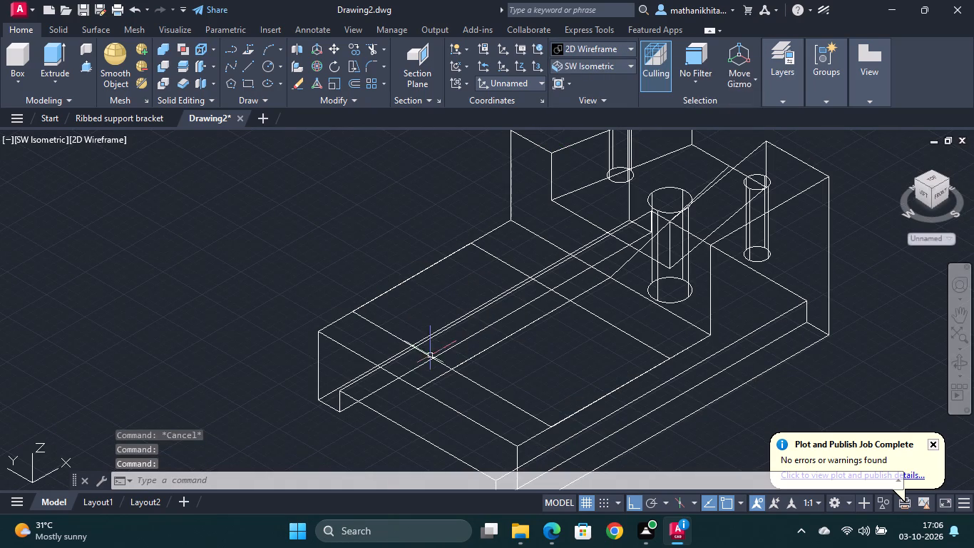
click(395, 335)
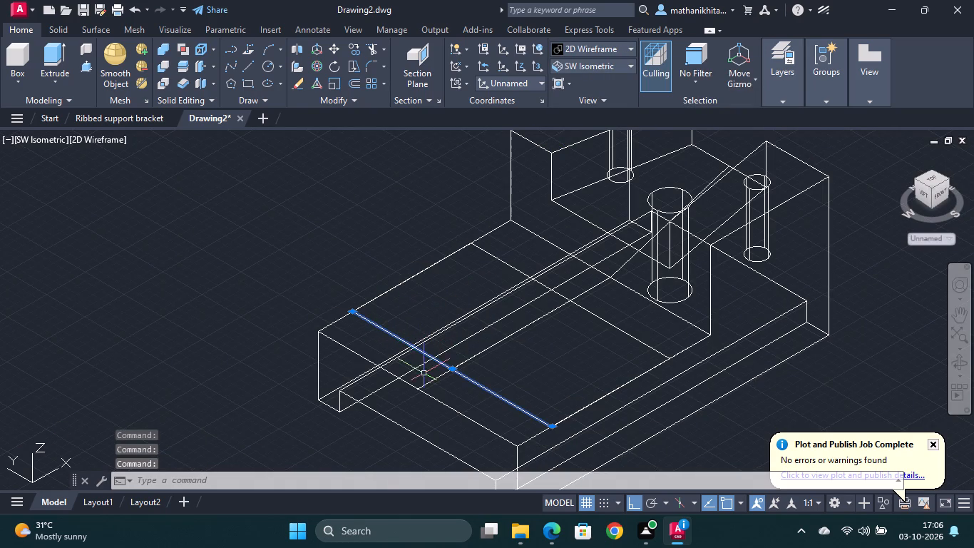
key(Escape)
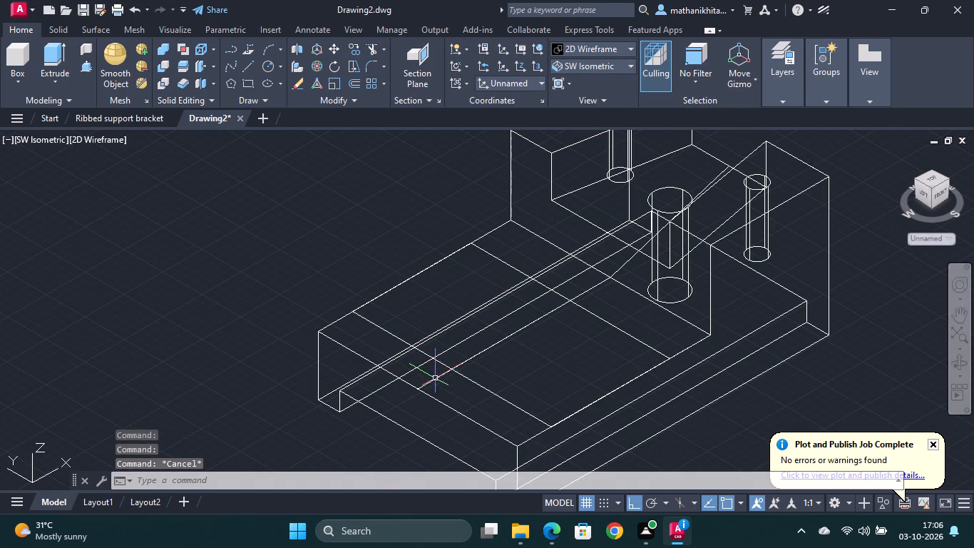
click(435, 380)
key(Delete)
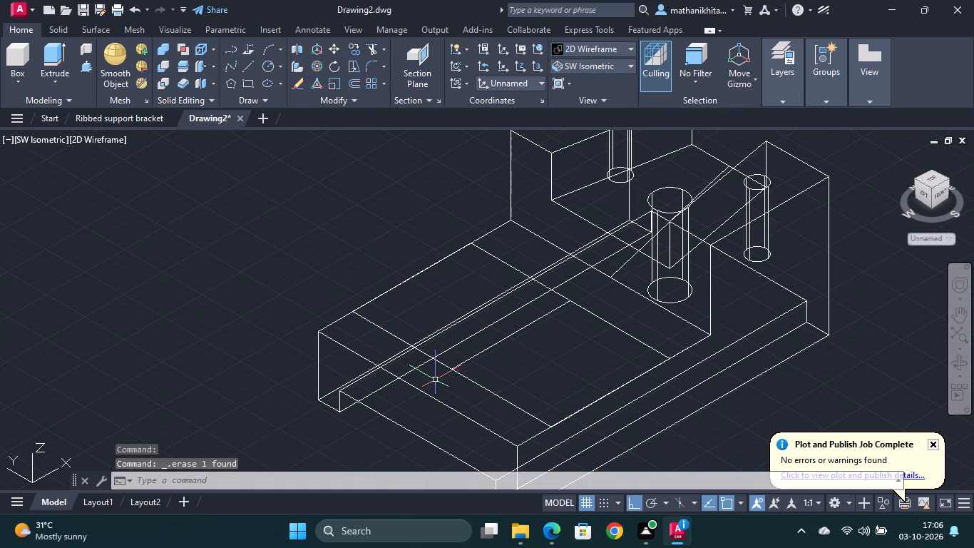
Offset the short centreline by 9 mm to both sides on the base's top face.
click(504, 339)
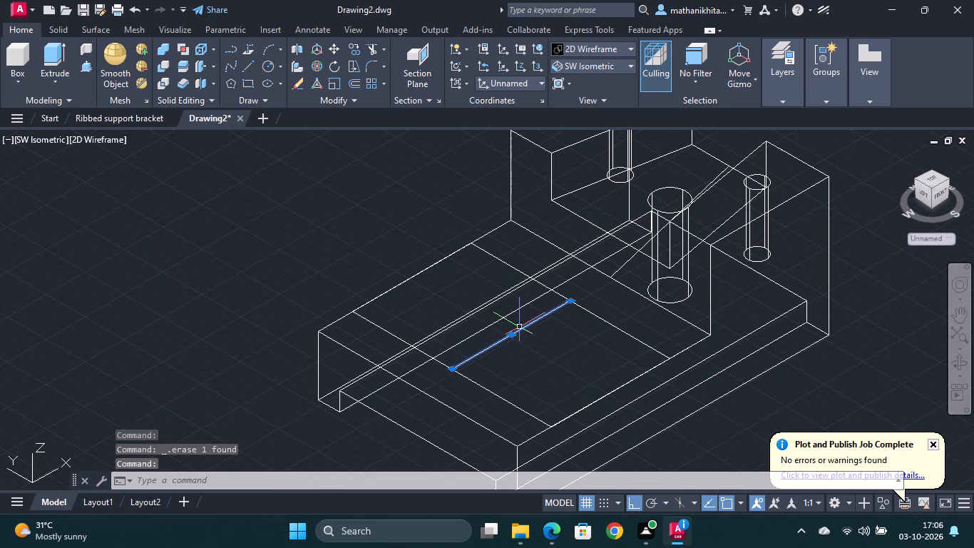
text(off)
key(space)
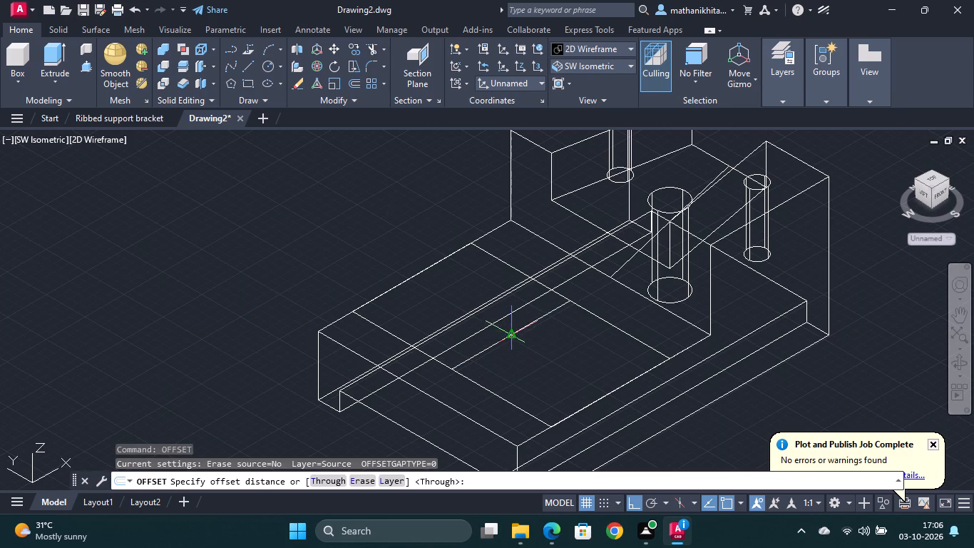
click(508, 335)
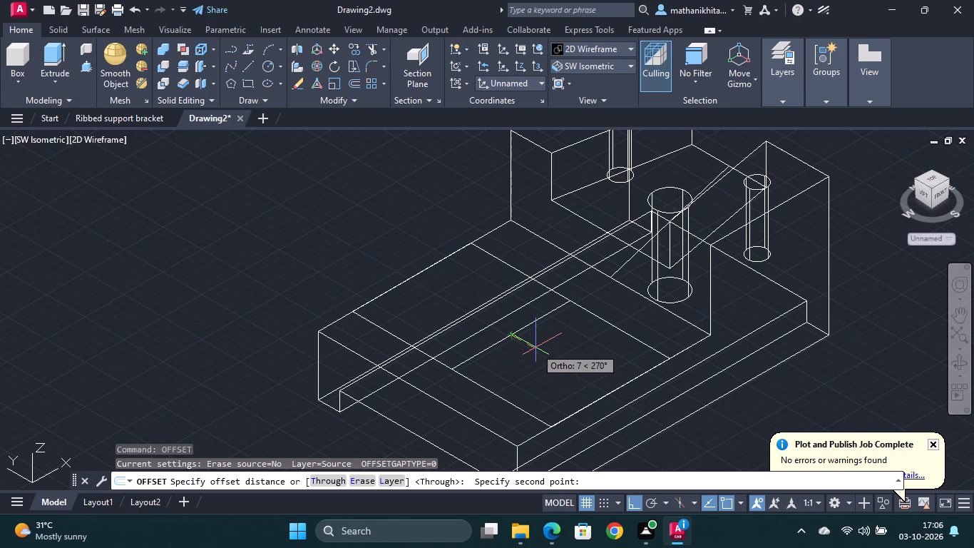
key(9)
key(Return)
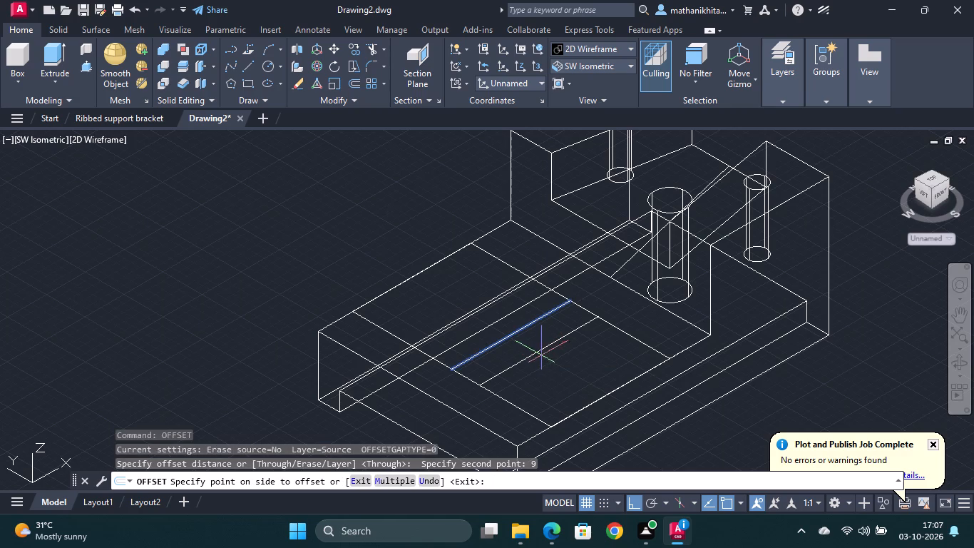
click(543, 357)
click(511, 336)
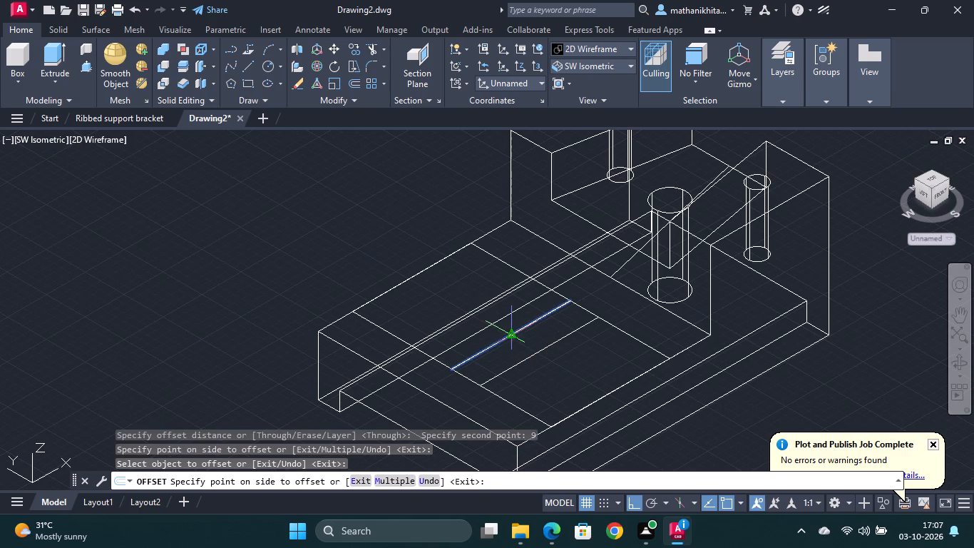
click(498, 325)
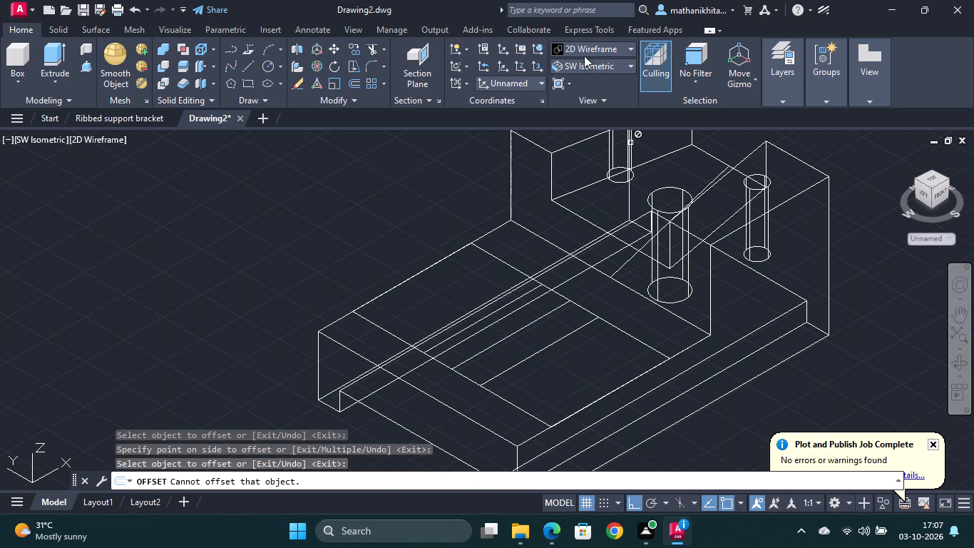
Set the visual style back to Shades of Gray and end the Offset command.
click(585, 49)
click(704, 138)
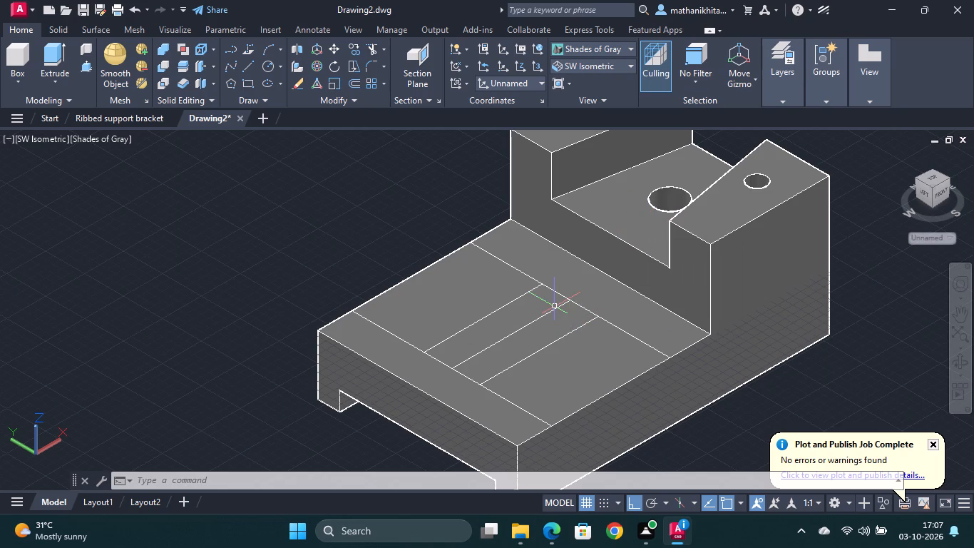
key(Escape)
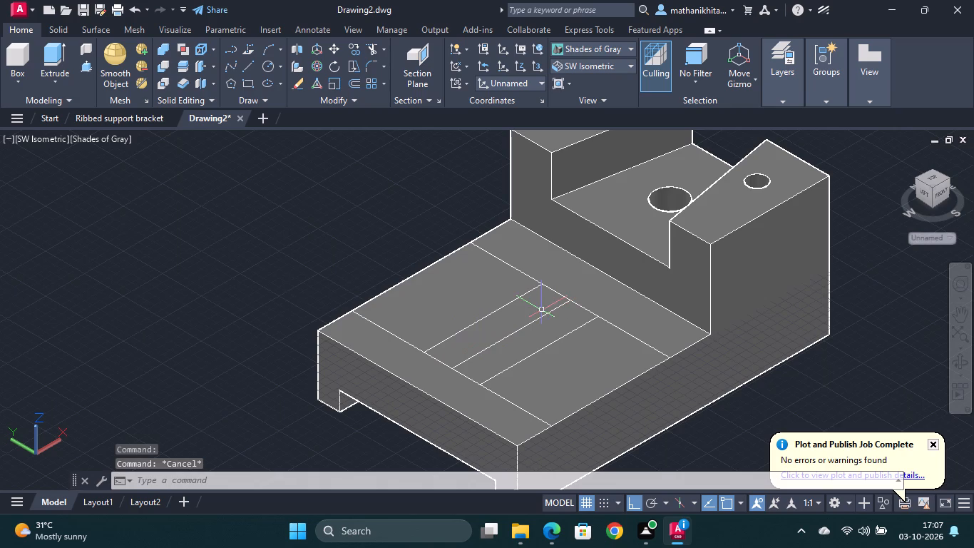
Draw a 9 mm line along the centreline from its raised-block end, and try to continue it crosswise towards the adjacent offset line.
text(l)
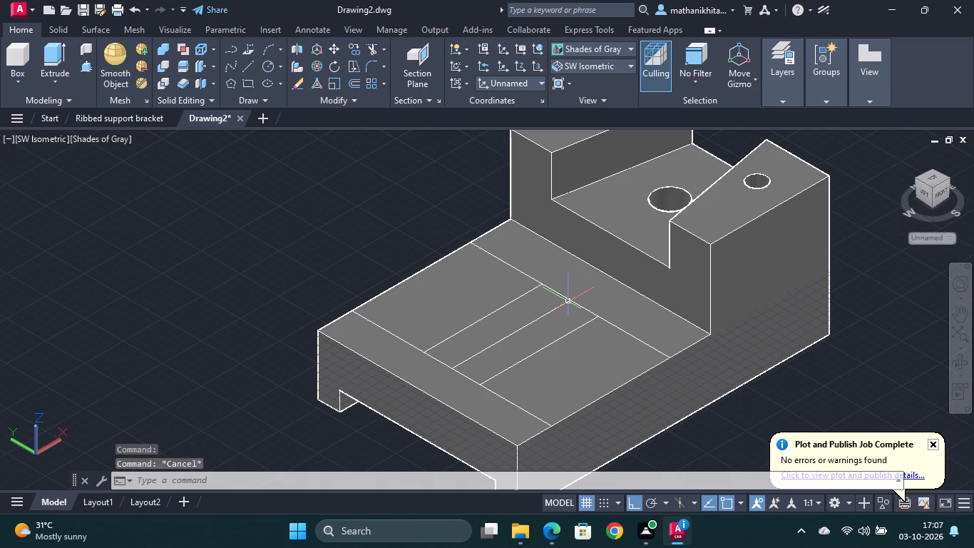
key(space)
click(568, 303)
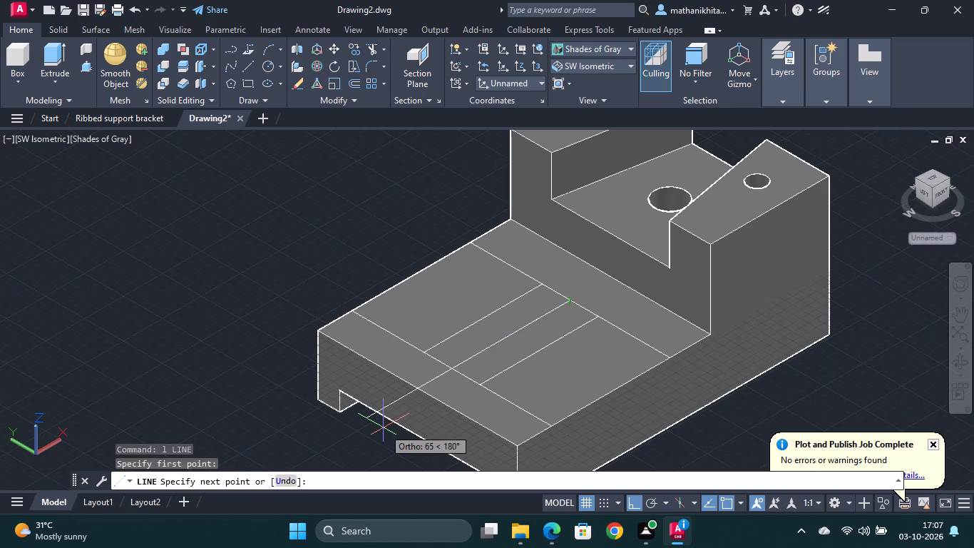
key(9)
key(Return)
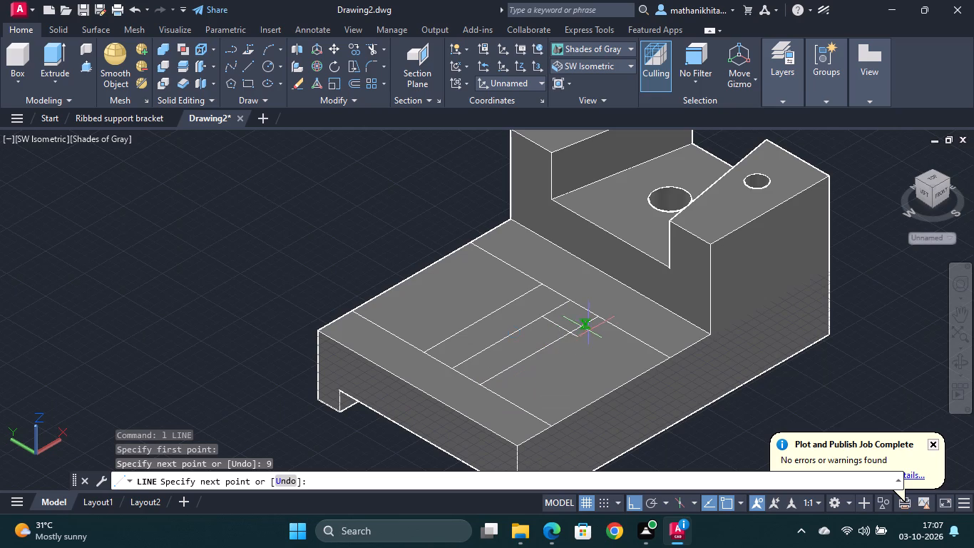
click(595, 340)
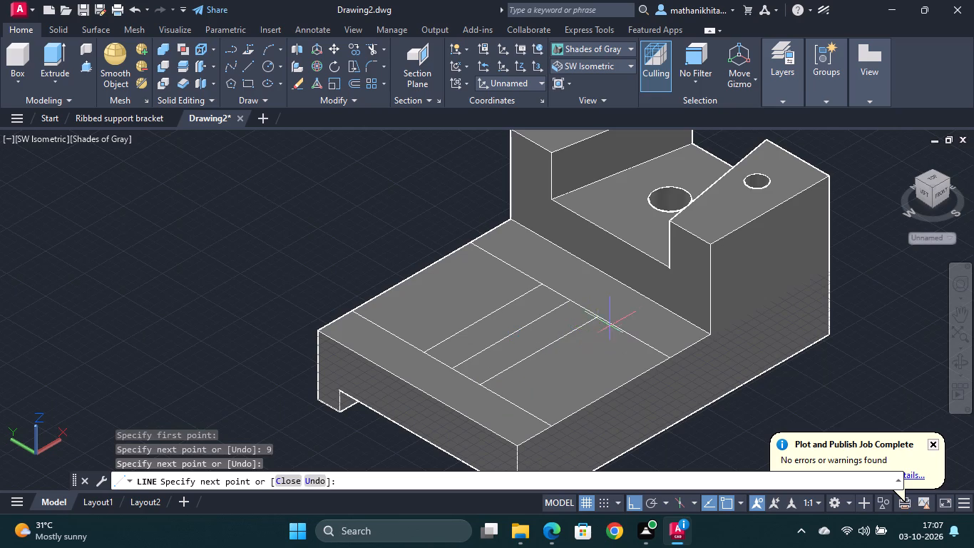
key(ctrl+z)
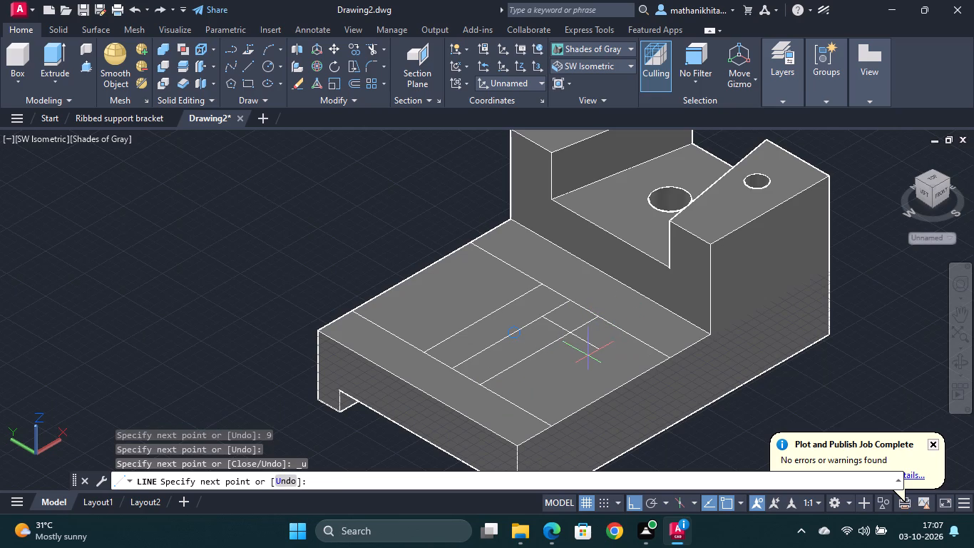
click(585, 345)
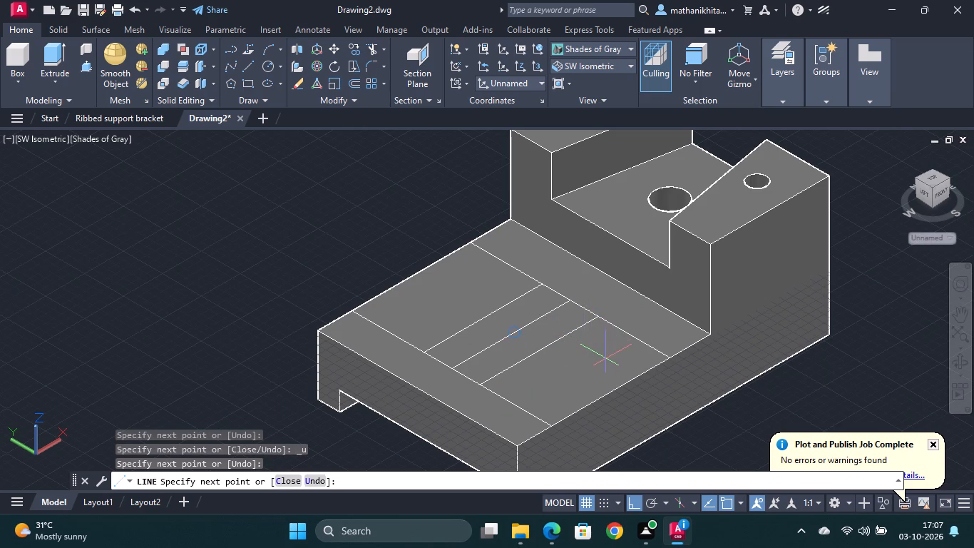
key(Escape)
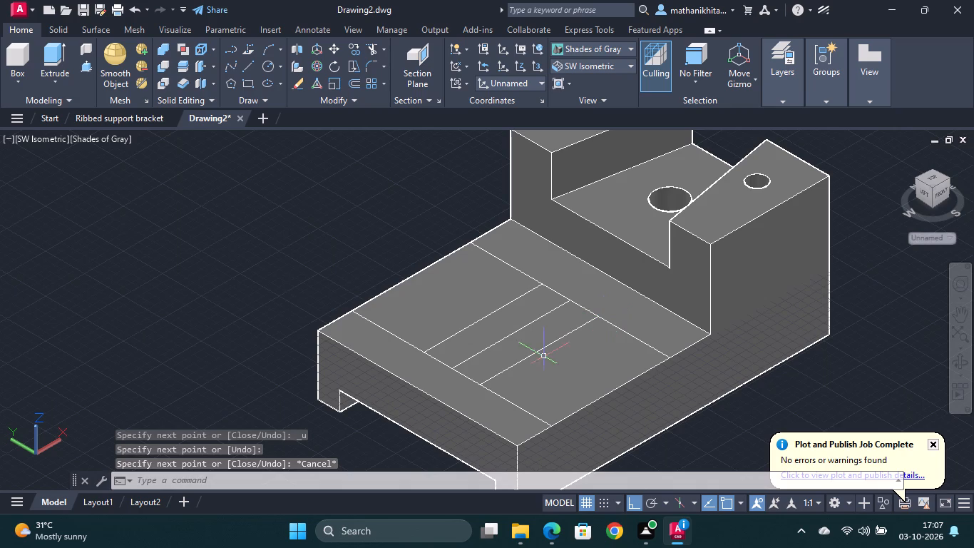
Draw a 9 mm line along the centreline from its front end, and continue it 9 mm crosswise to the adjacent offset line.
key(l)
key(space)
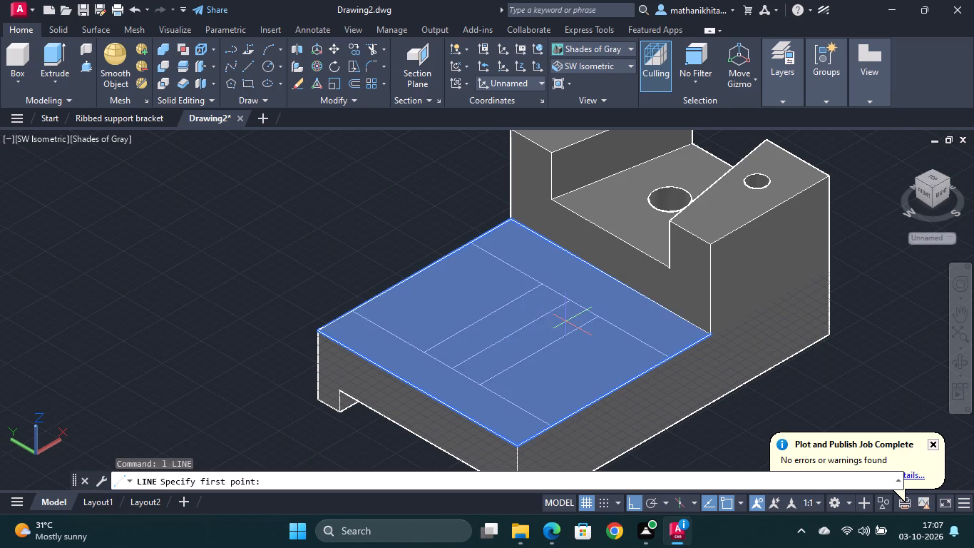
click(455, 367)
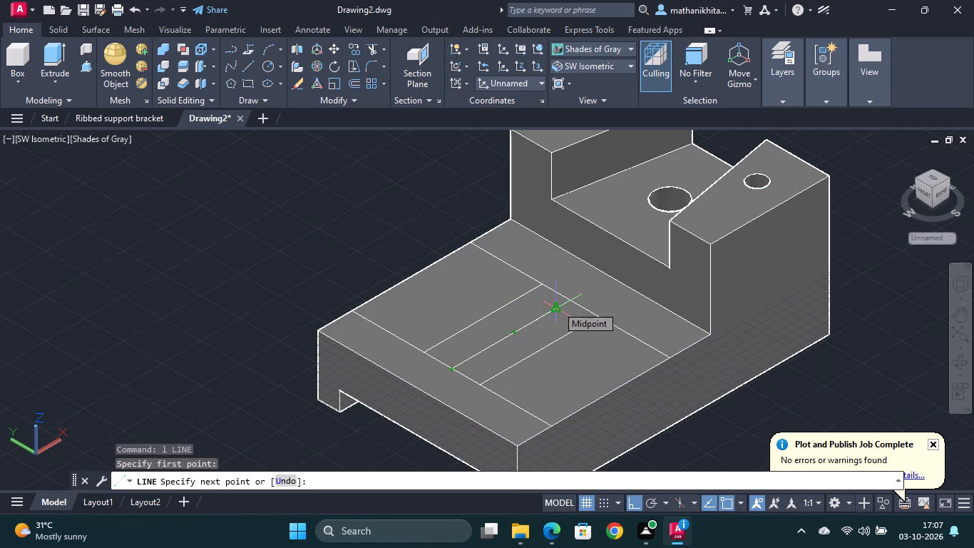
key(9)
key(Return)
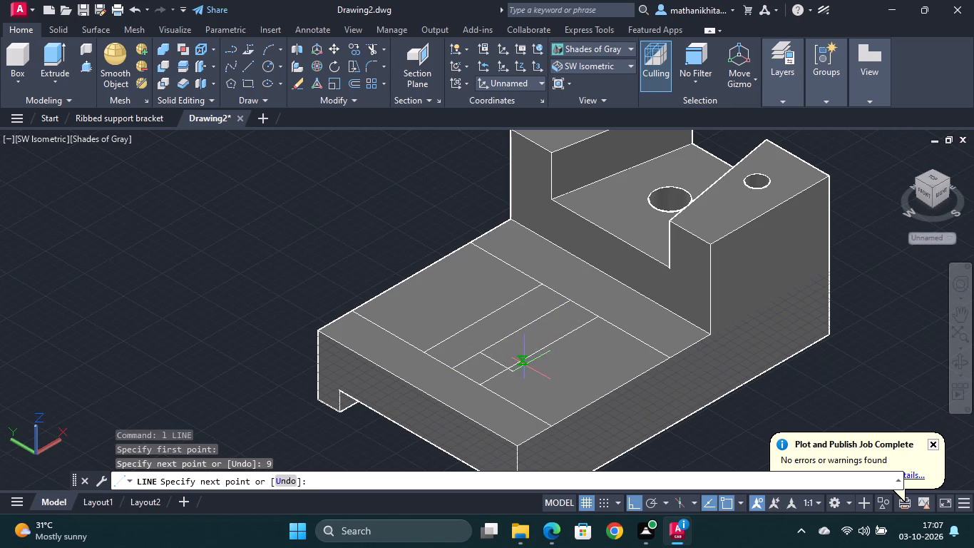
key(9)
key(Return)
key(Escape)
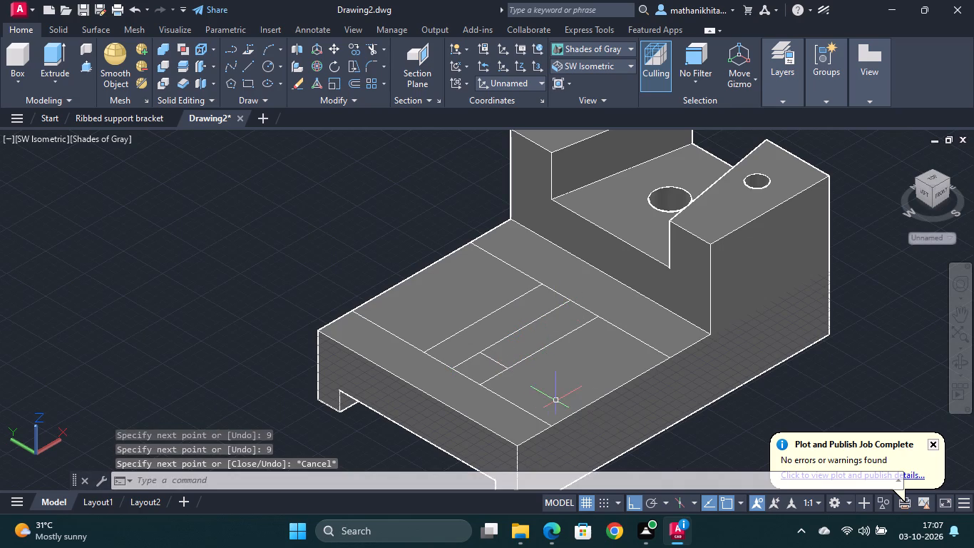
Draw a circle of radius 9 mm centred on the centreline where the 9 mm crosswise line begins.
text(c)
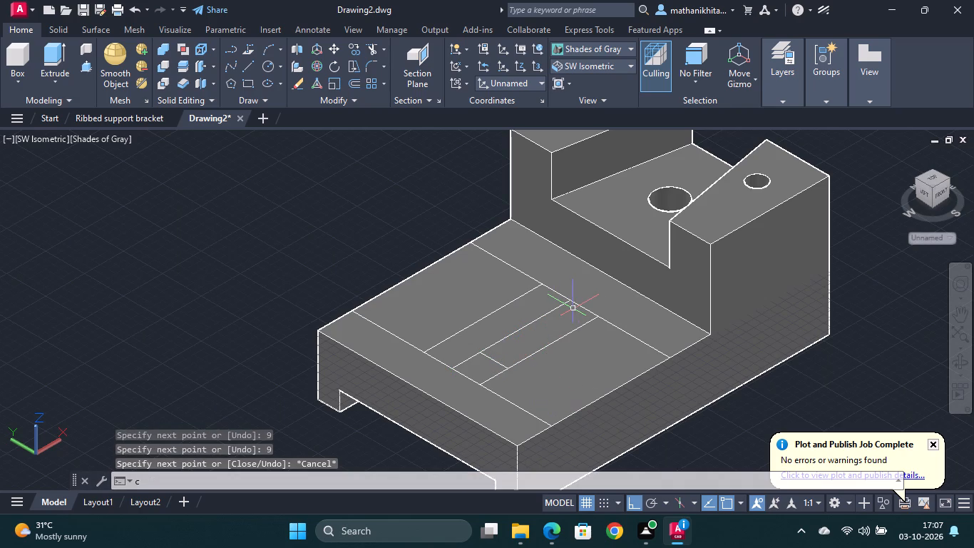
key(space)
click(478, 351)
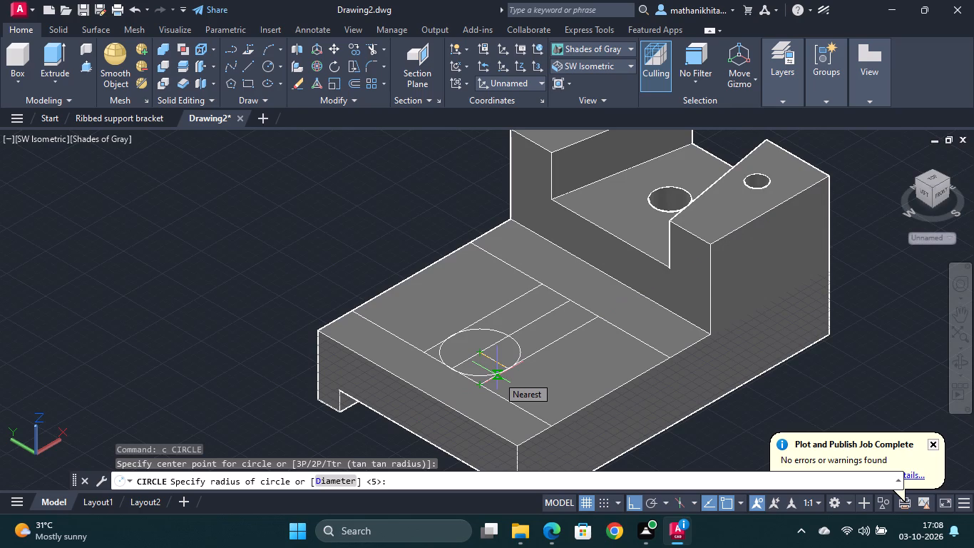
key(9)
key(Return)
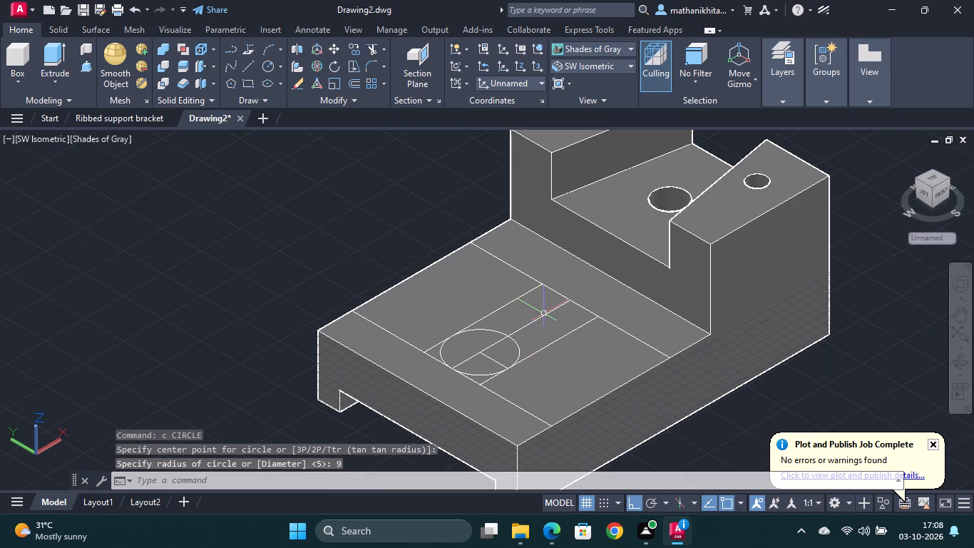
Draw a 9 mm line along the centreline from its raised-block end, and continue it 9 mm crosswise to the adjacent offset line.
key(l)
key(space)
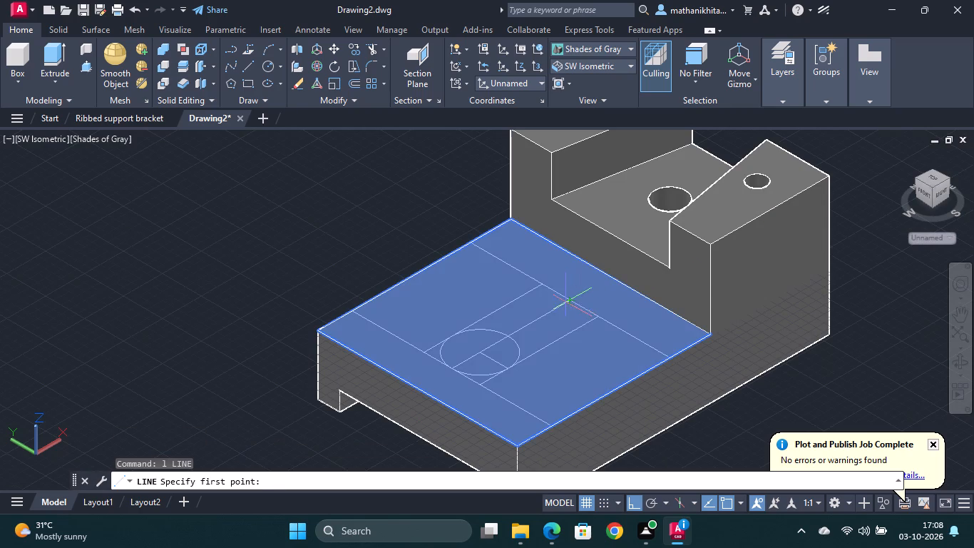
click(569, 300)
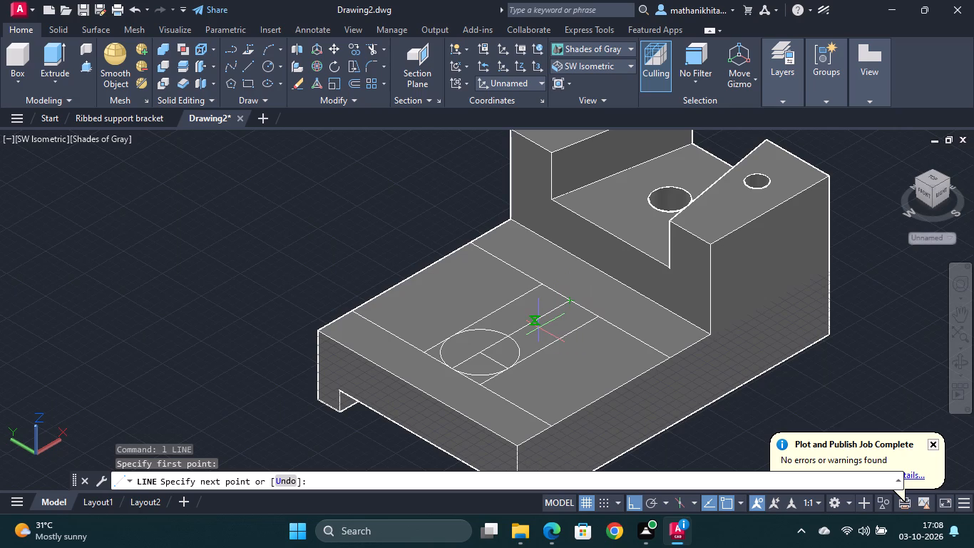
key(9)
key(Return)
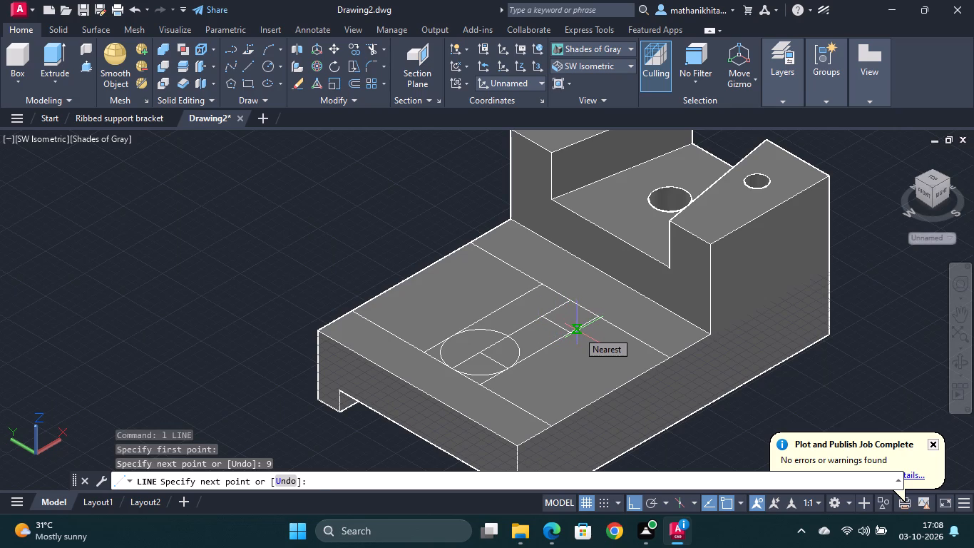
key(9)
key(Return)
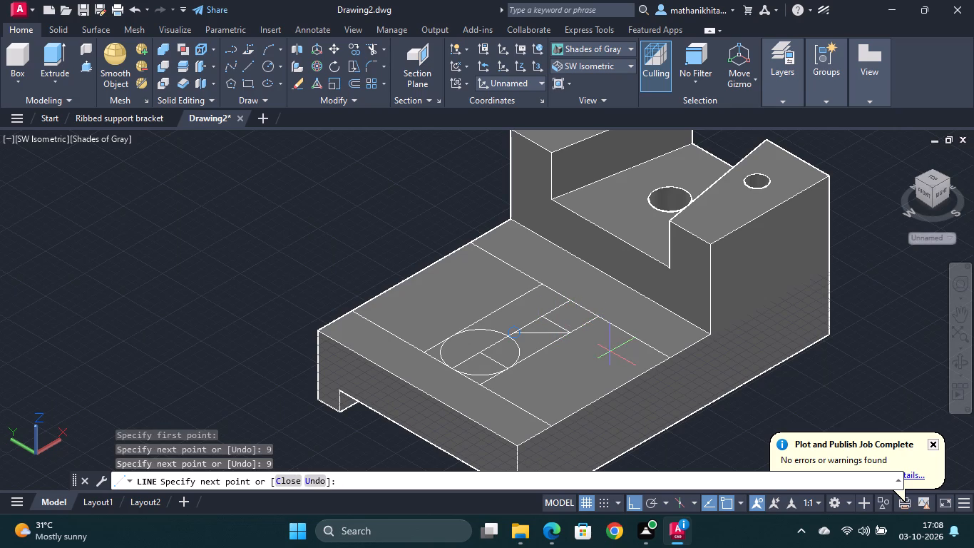
key(Escape)
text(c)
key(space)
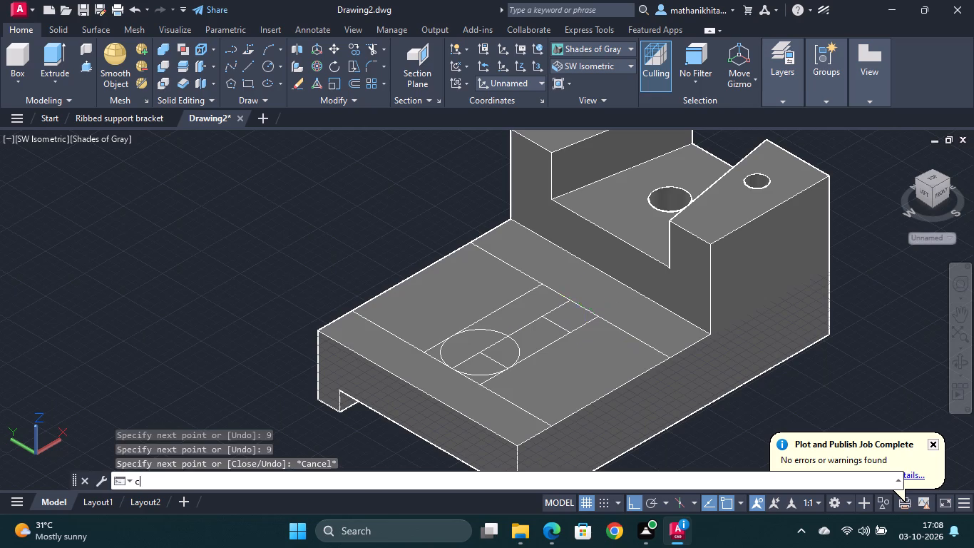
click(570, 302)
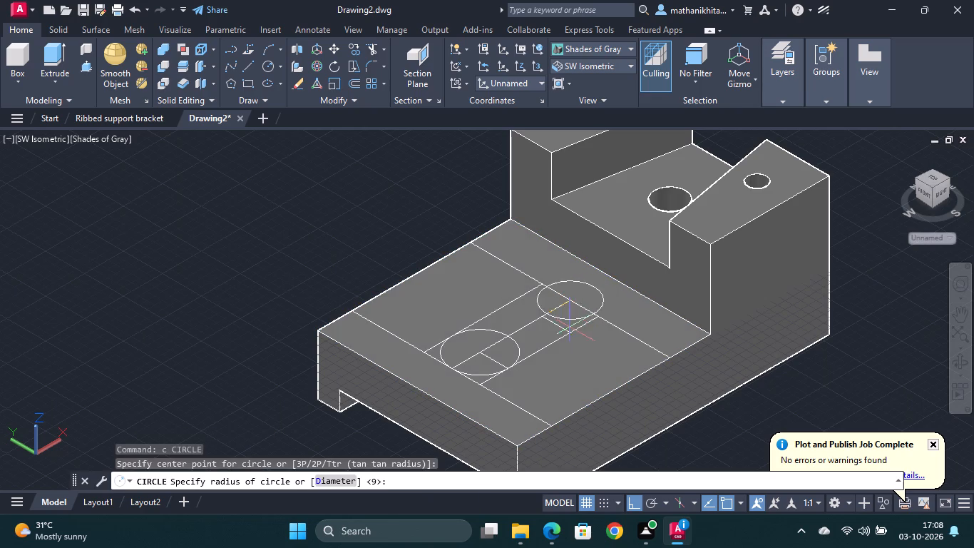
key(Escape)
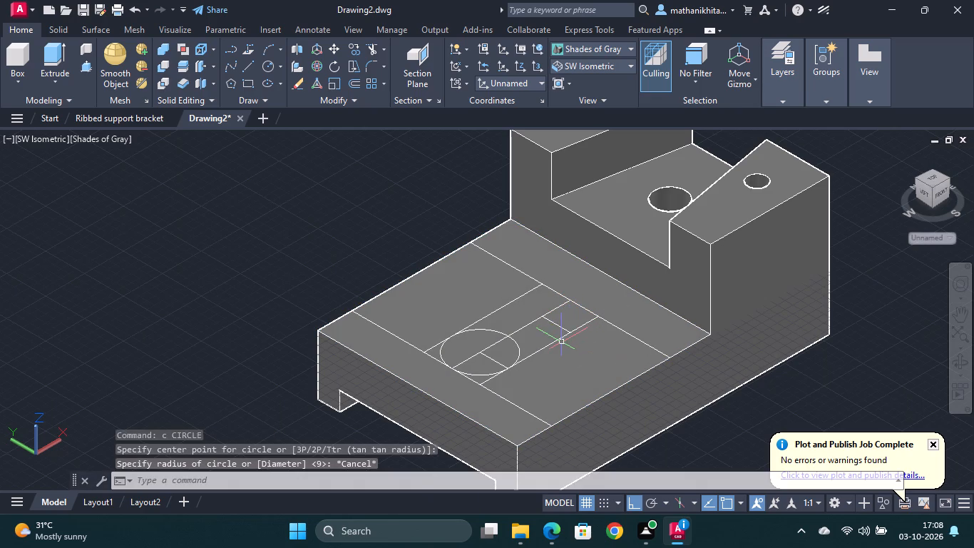
Draw a circle of radius 9 mm centred on the corner where the two 9 mm lines near the raised block meet.
text(c)
key(space)
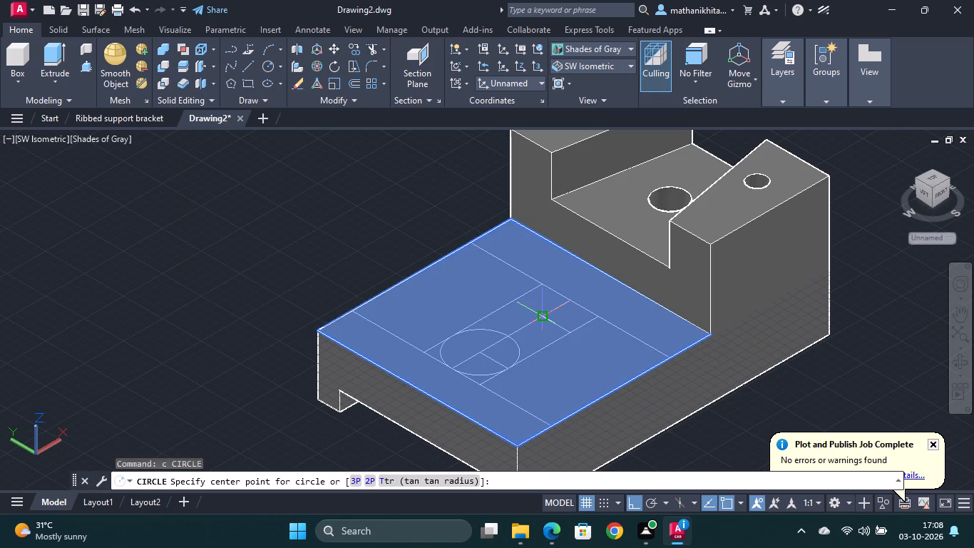
click(544, 318)
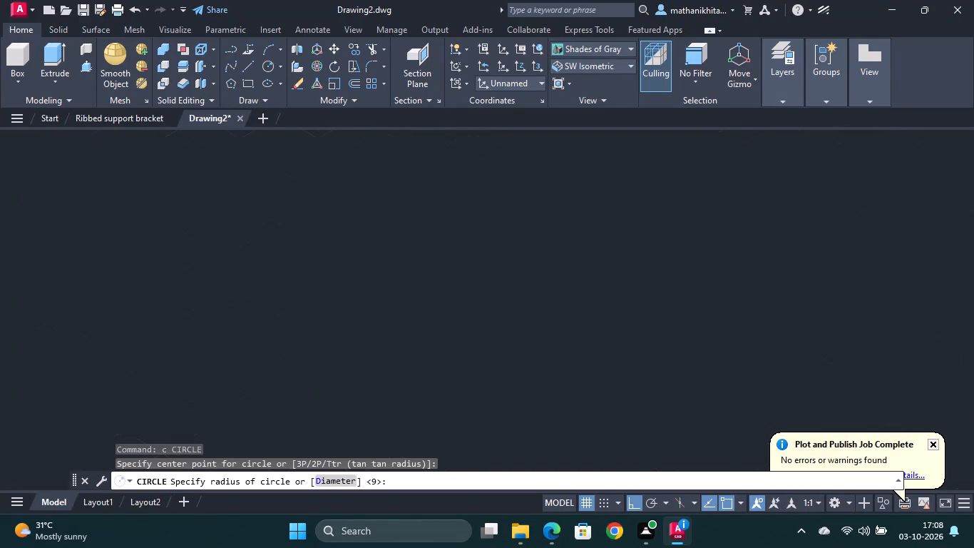
key(9)
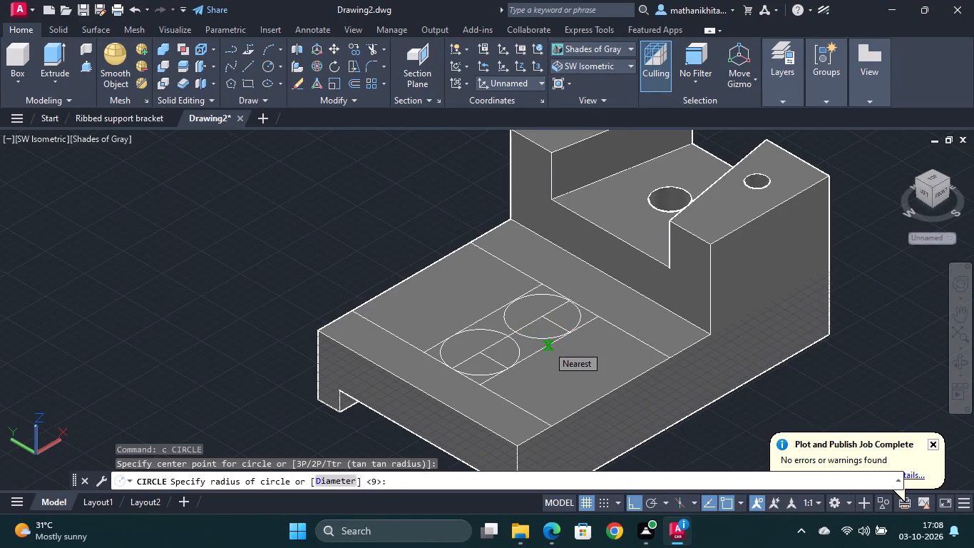
key(Return)
key(Escape)
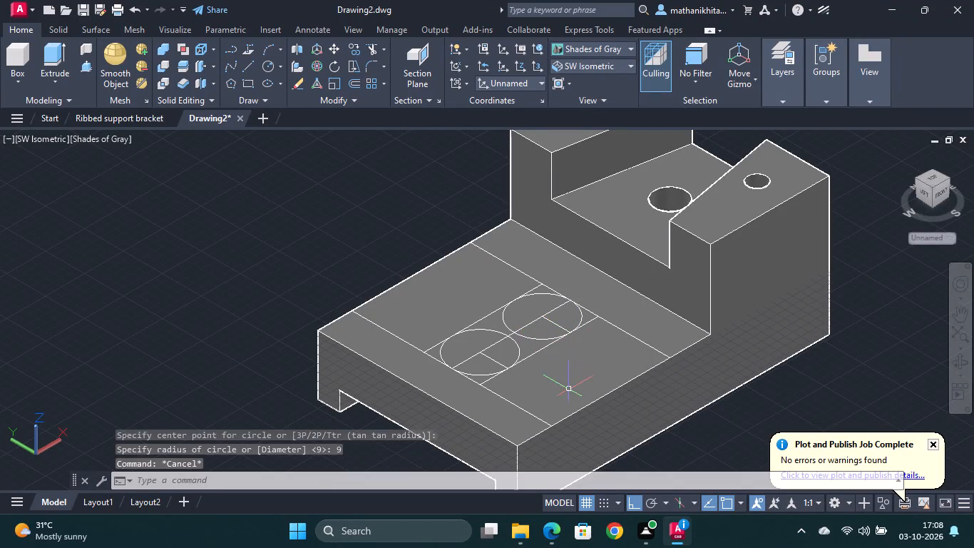
Set the visual style to 2D Wireframe.
scroll(434, 367, up, 2)
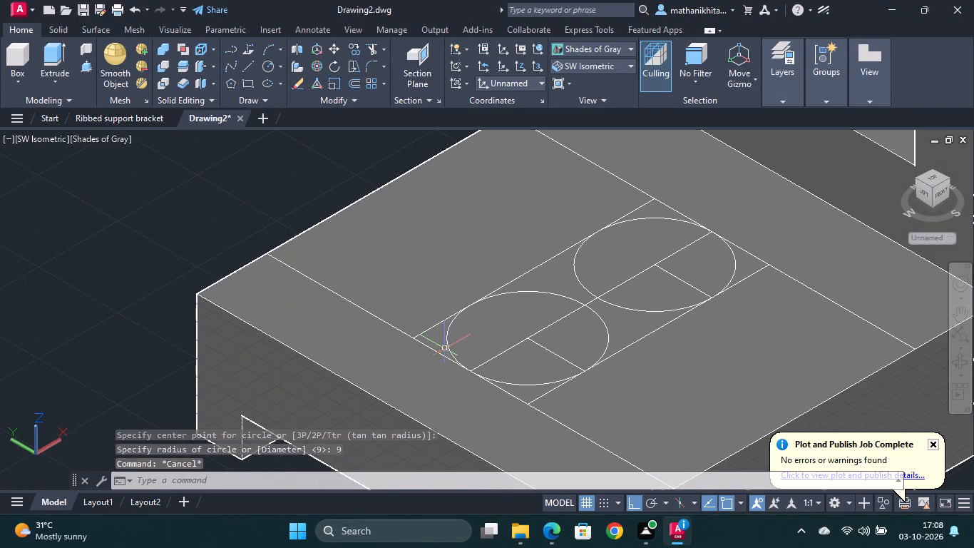
click(439, 355)
key(Escape)
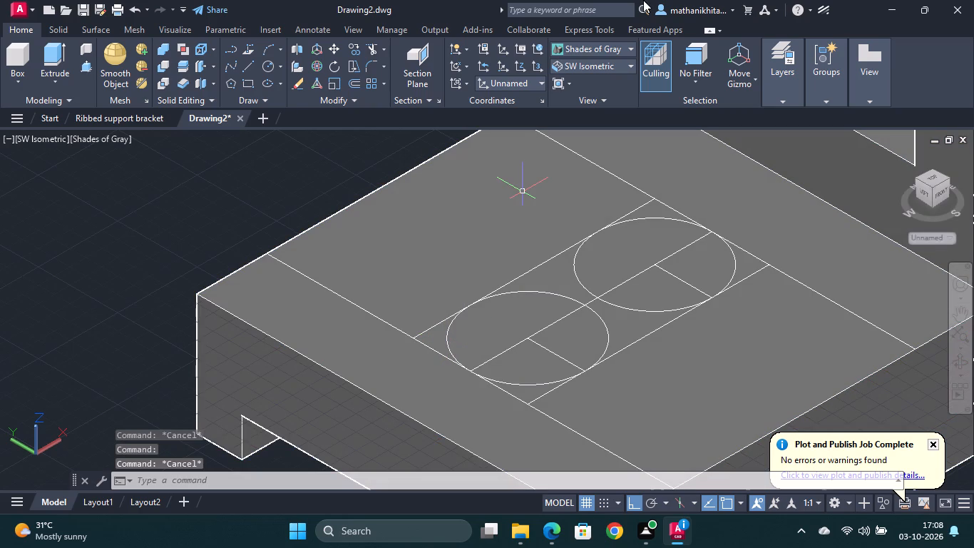
click(595, 44)
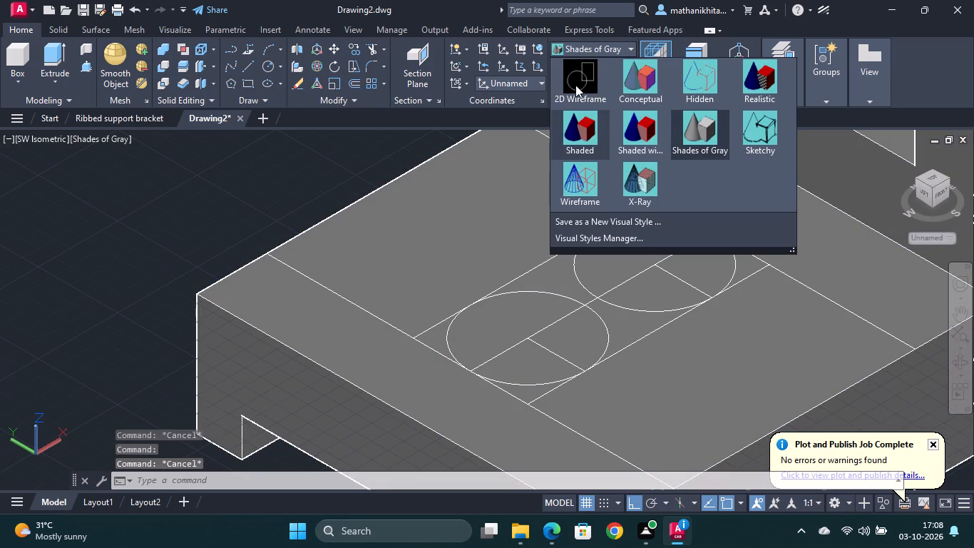
click(575, 85)
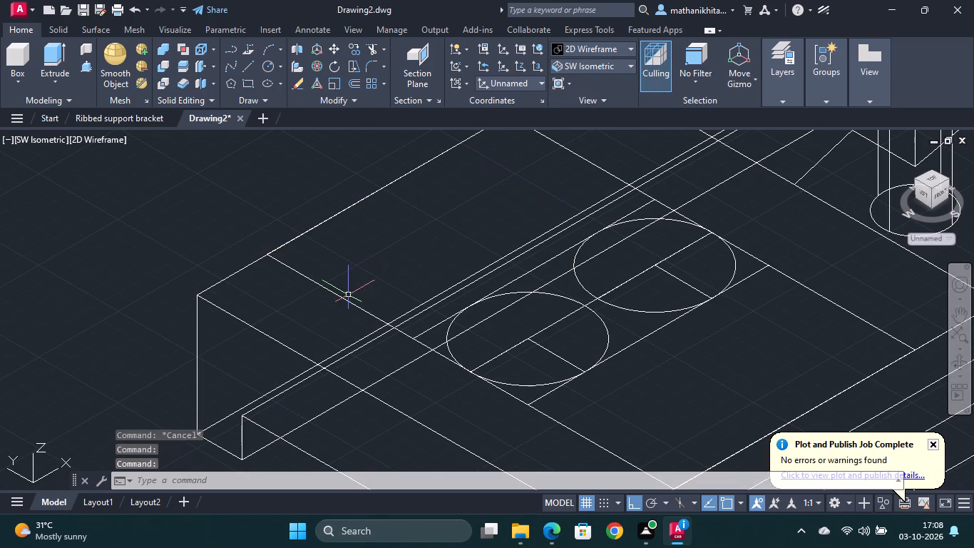
Erase the two crosswise construction lines, the centreline and all the 9 mm helper lines, keeping the circles and the two offset lines.
click(346, 302)
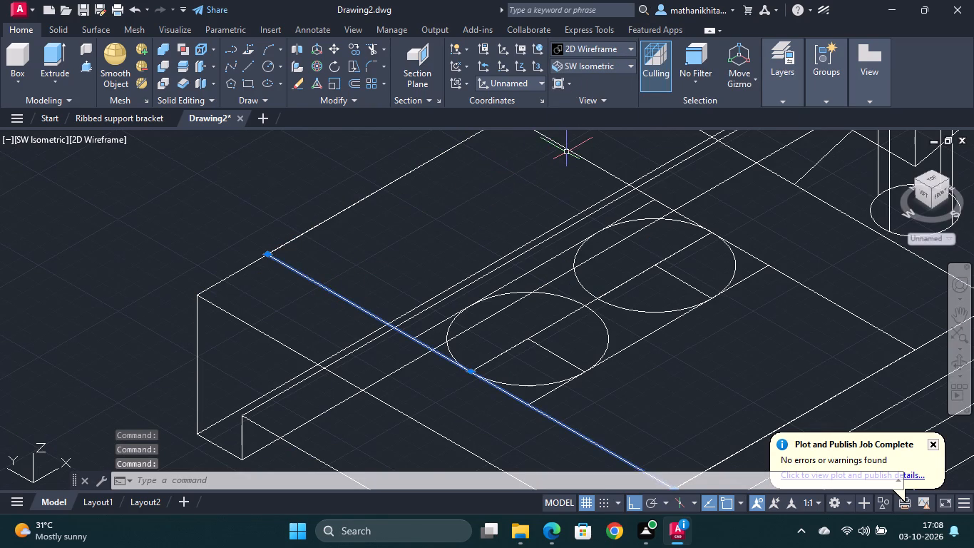
click(568, 149)
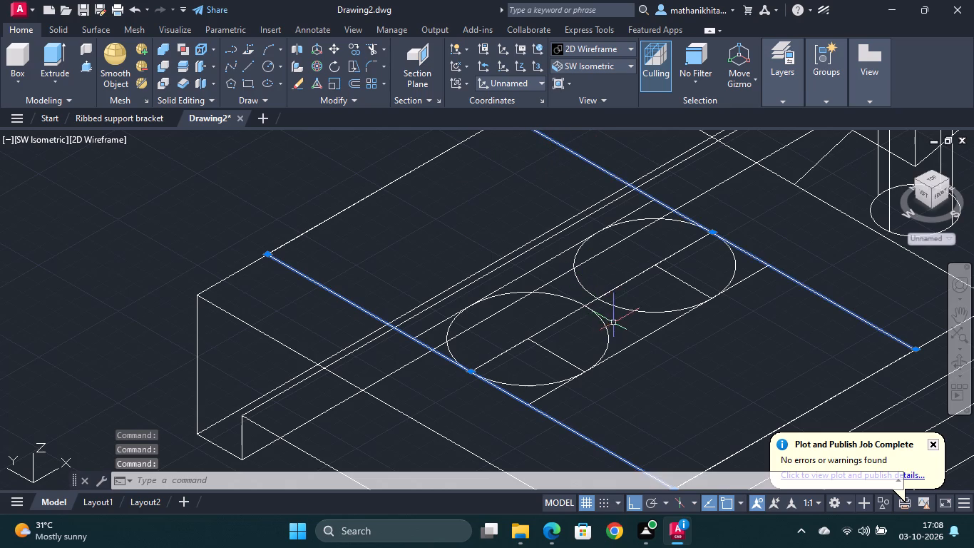
click(622, 283)
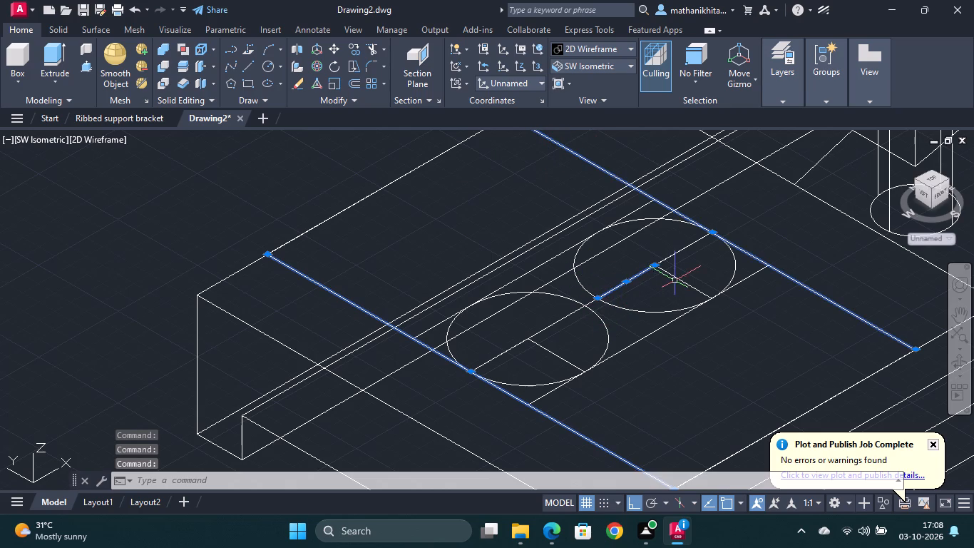
click(678, 279)
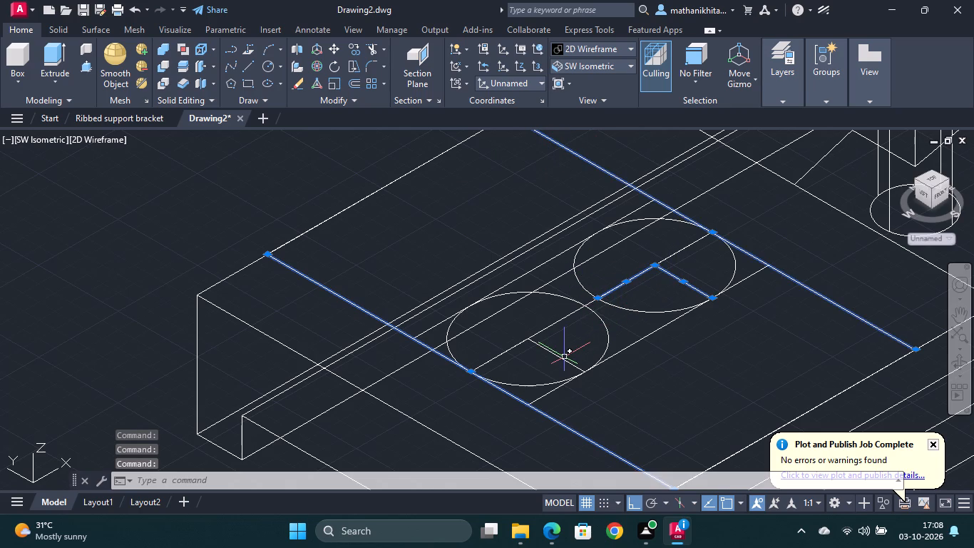
click(562, 358)
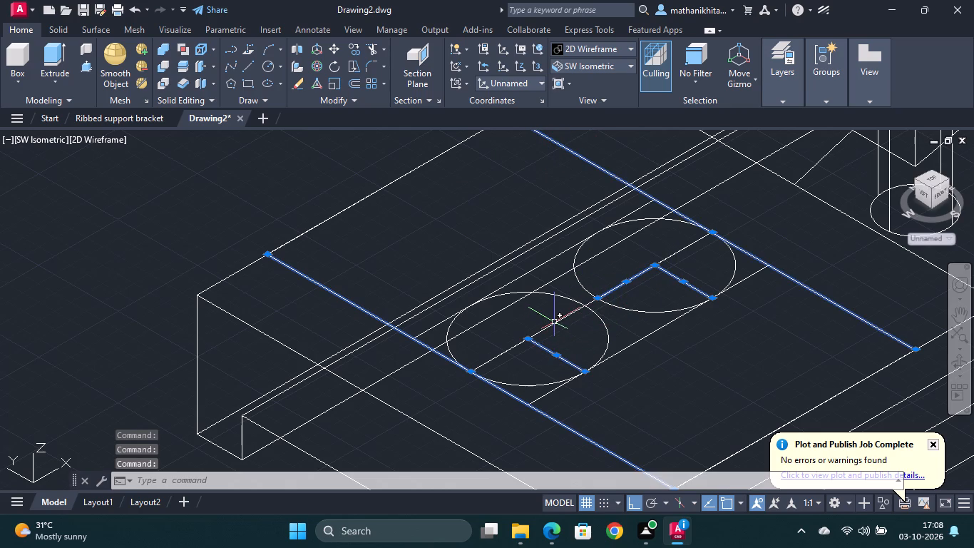
click(554, 325)
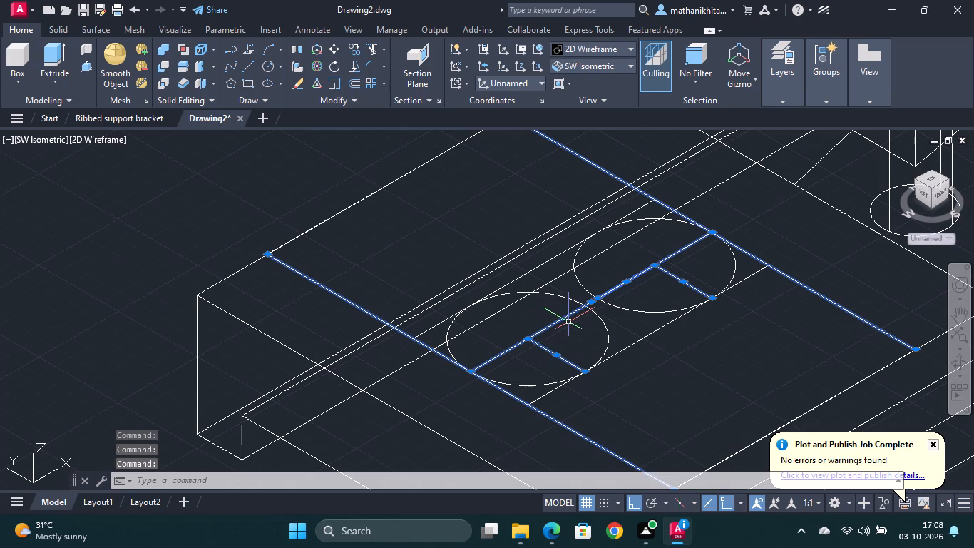
key(Delete)
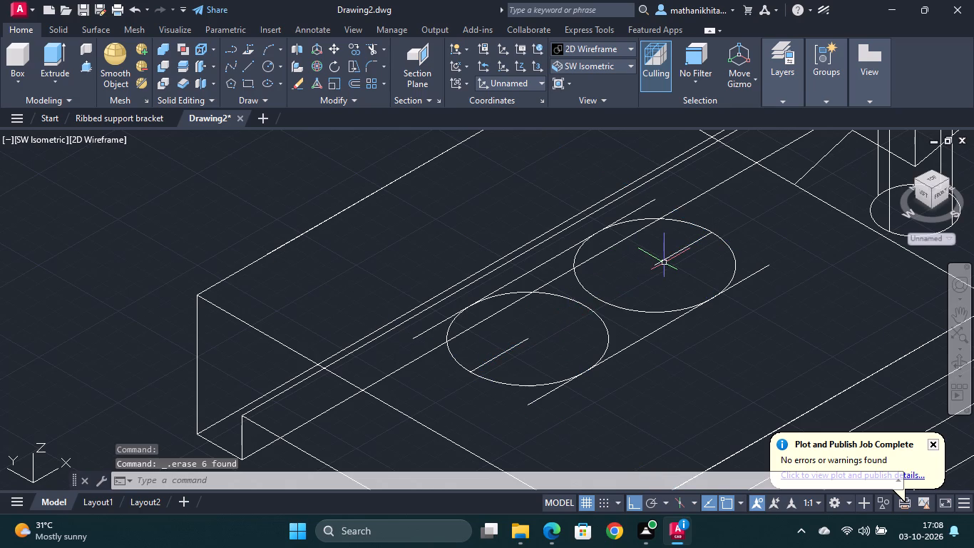
click(662, 260)
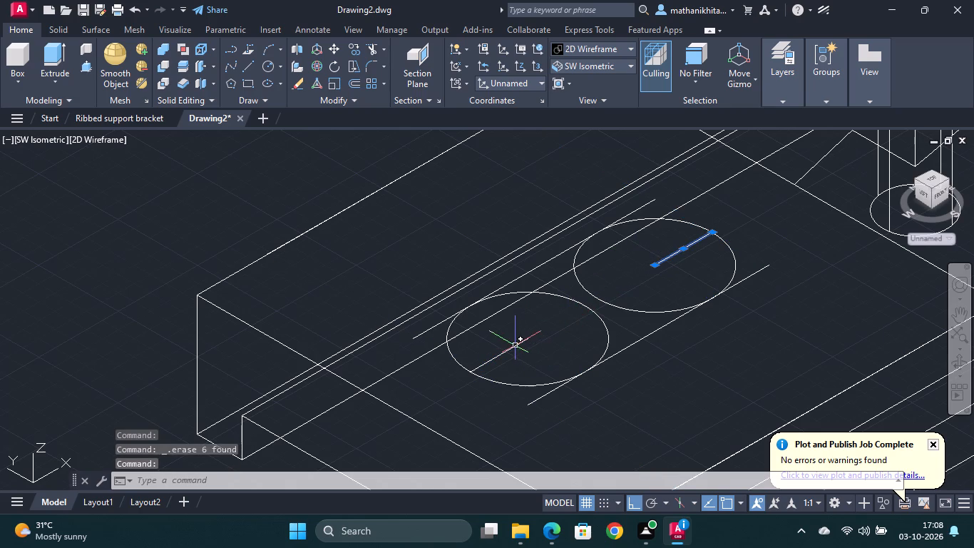
click(514, 345)
key(Delete)
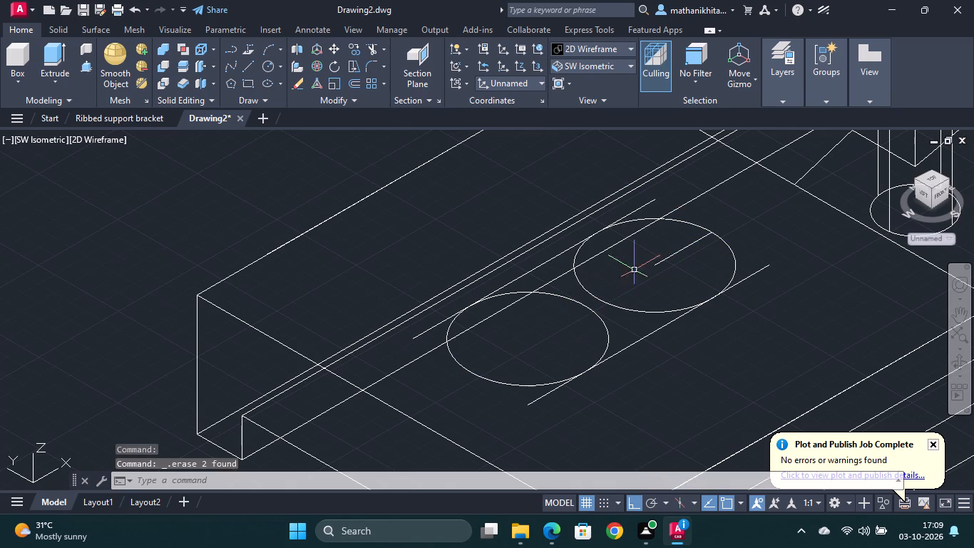
click(660, 261)
key(Delete)
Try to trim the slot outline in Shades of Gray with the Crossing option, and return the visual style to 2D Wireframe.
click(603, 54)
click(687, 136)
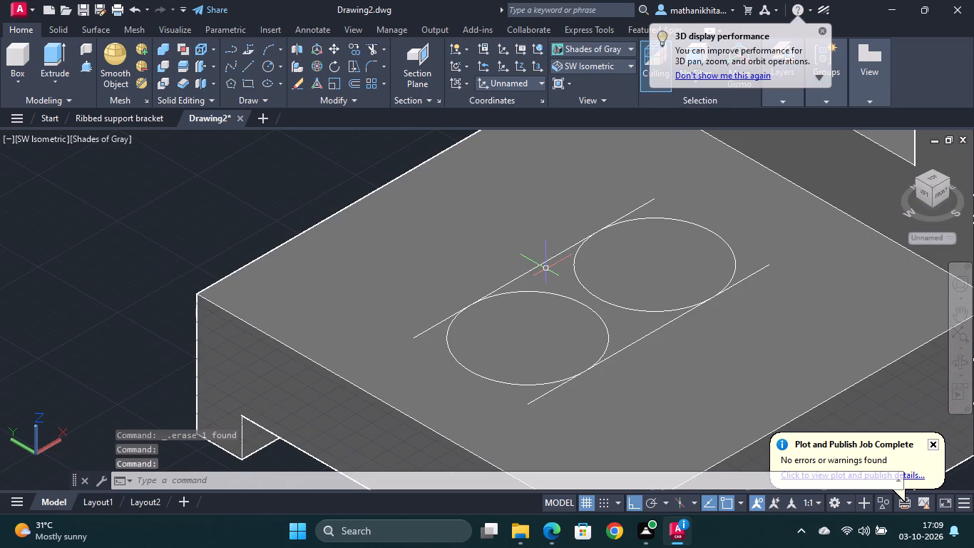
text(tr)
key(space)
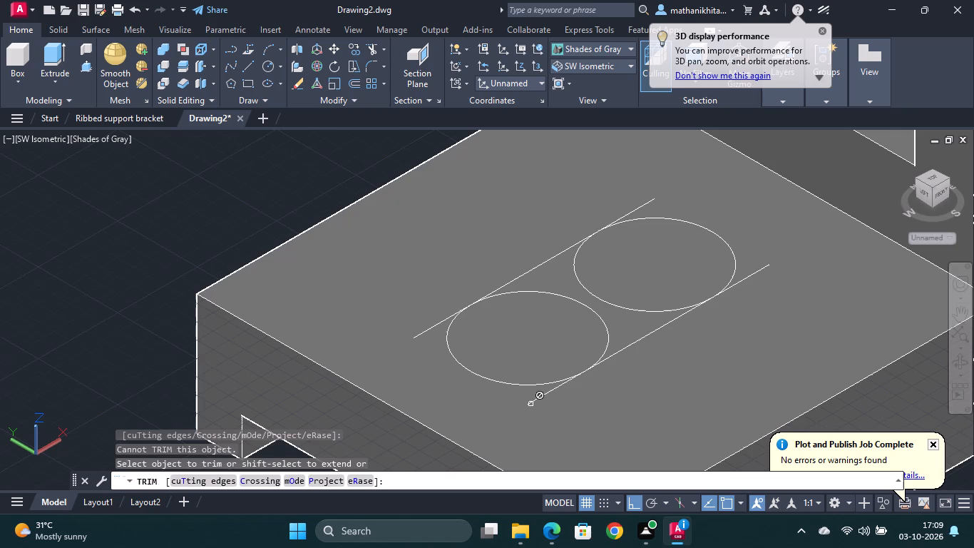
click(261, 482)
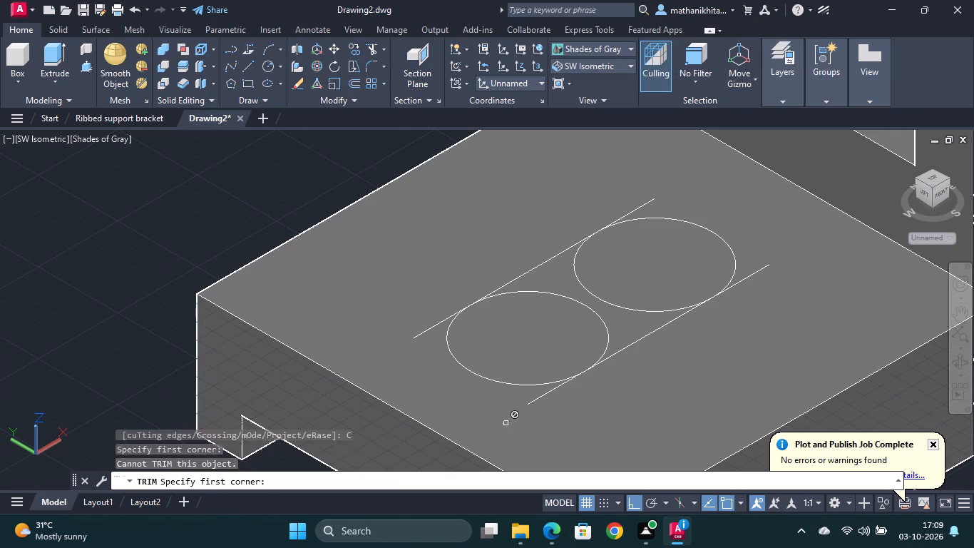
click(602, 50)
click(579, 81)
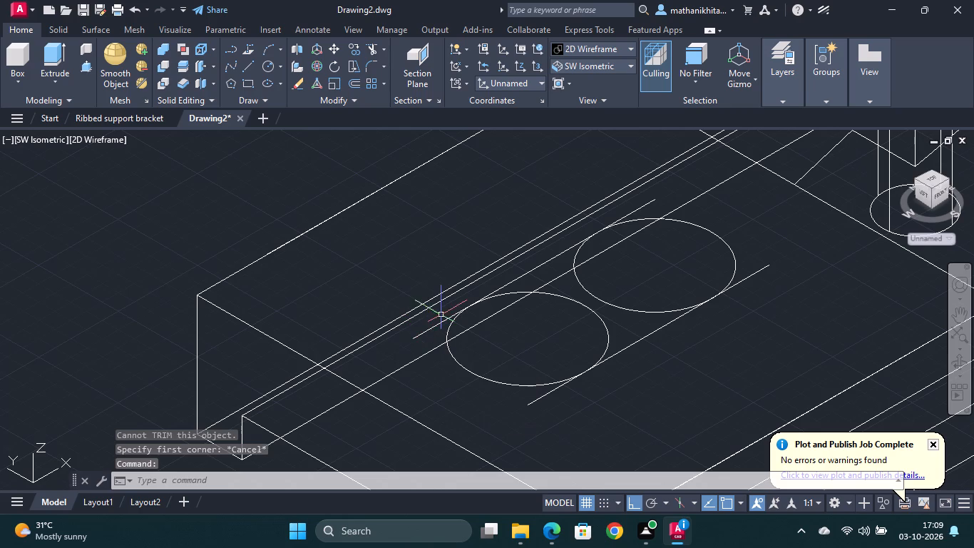
Trim the offset lines' ends beyond the circles and the circles' inner arcs to leave a round-ended slot outline.
text(tr)
key(space)
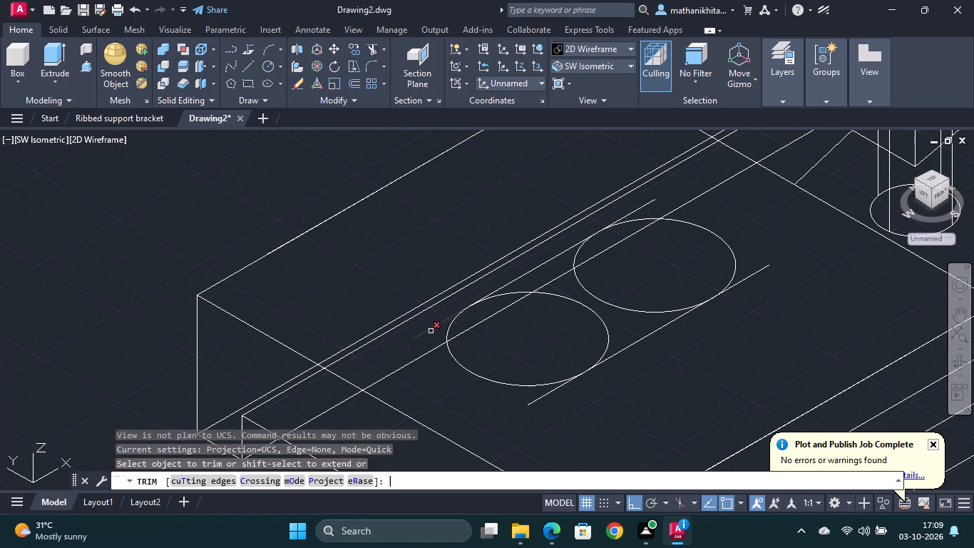
click(431, 329)
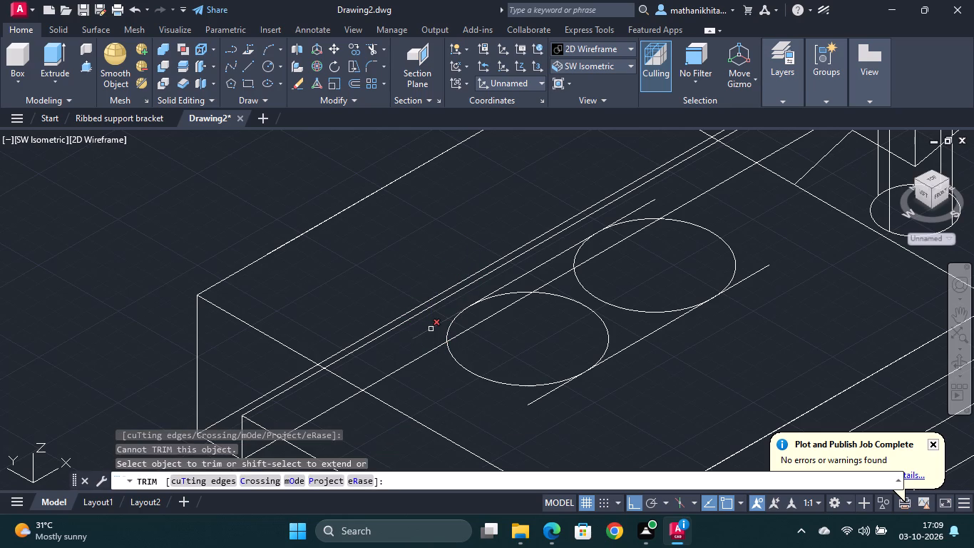
click(530, 403)
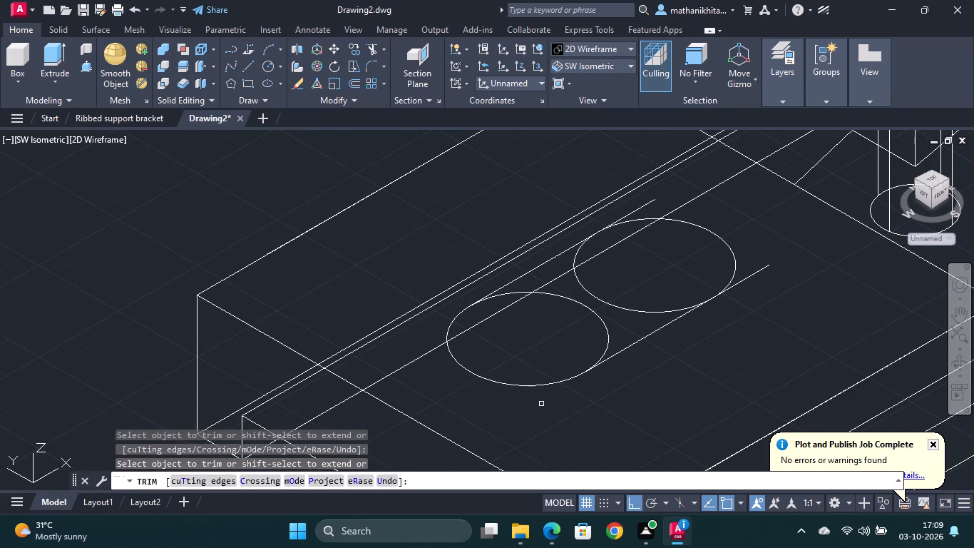
click(749, 278)
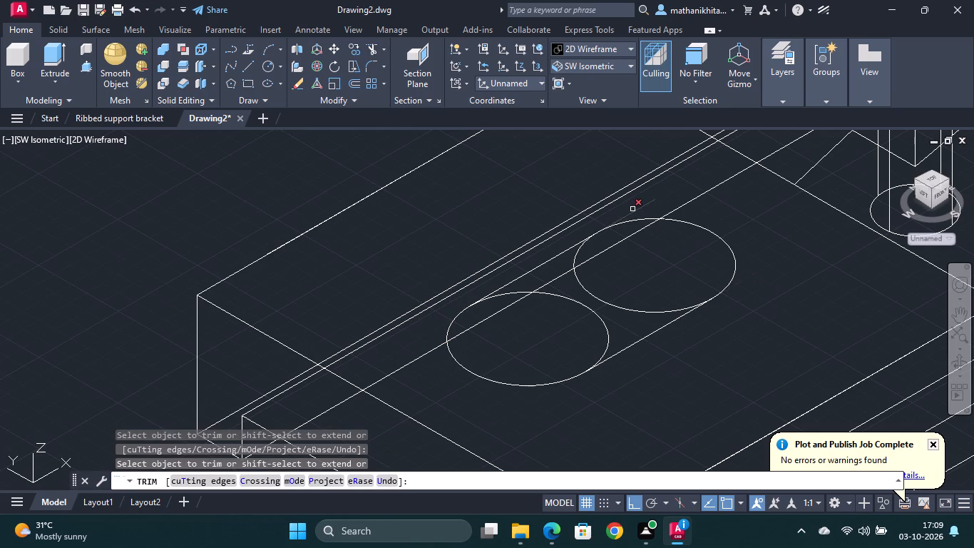
click(635, 210)
click(616, 305)
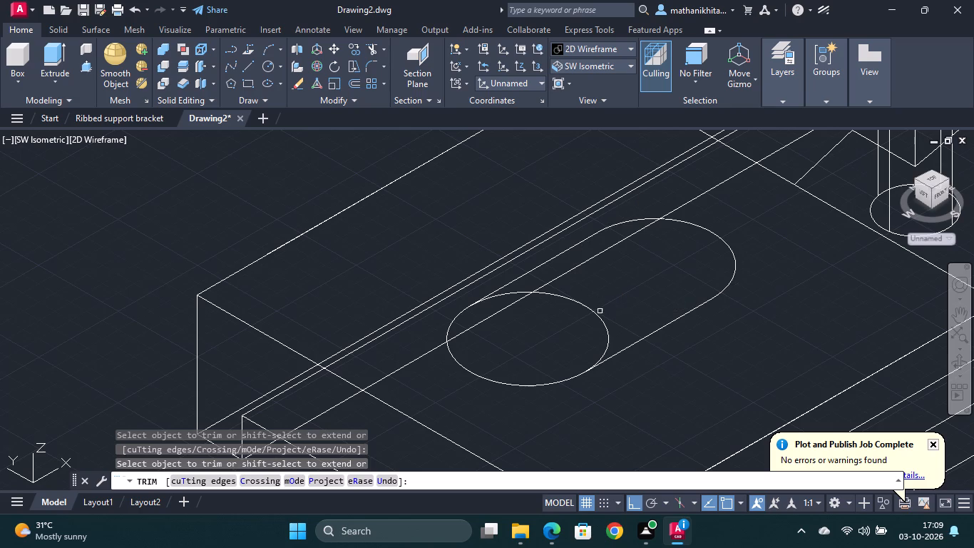
click(592, 313)
key(Escape)
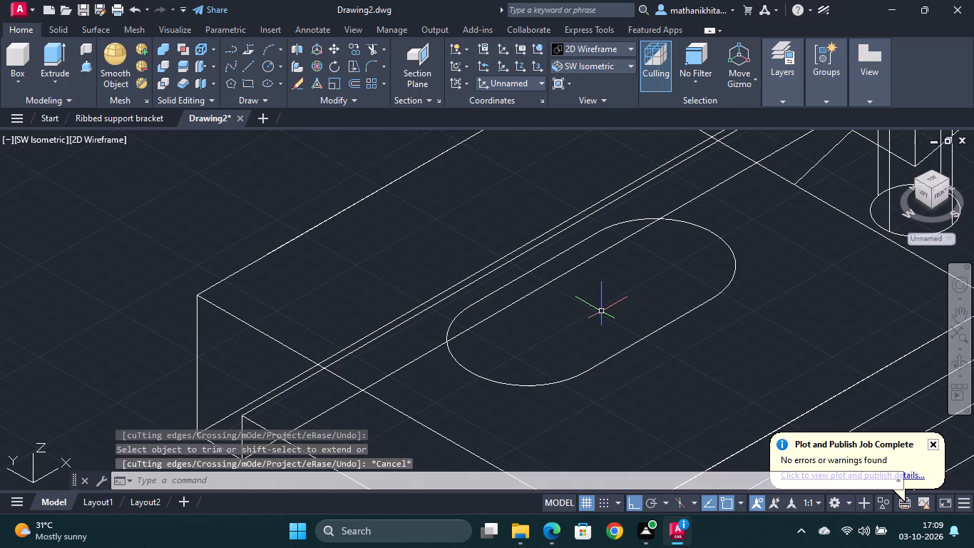
Set the visual style to Shades of Gray.
scroll(601, 311, down, 1)
scroll(604, 310, up, 1)
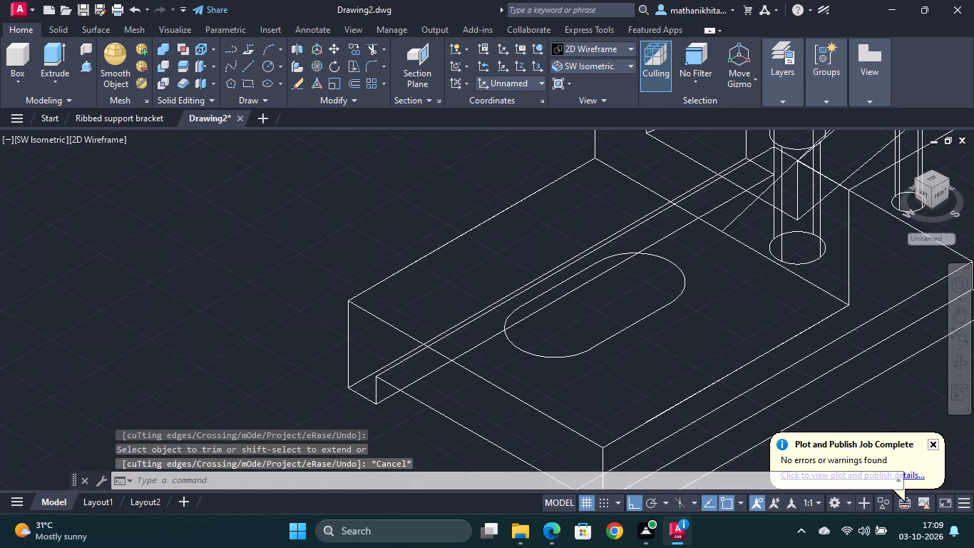
scroll(604, 310, down, 2)
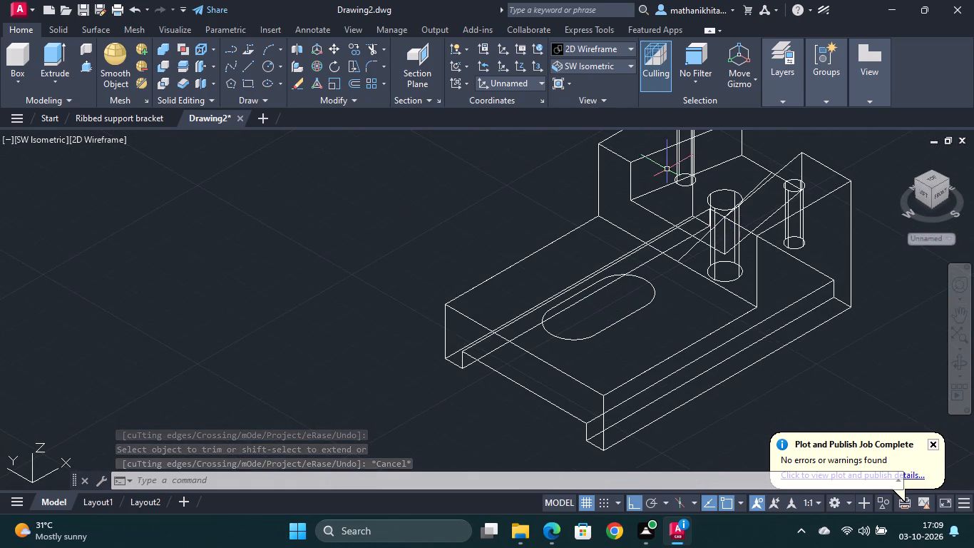
click(600, 49)
click(698, 151)
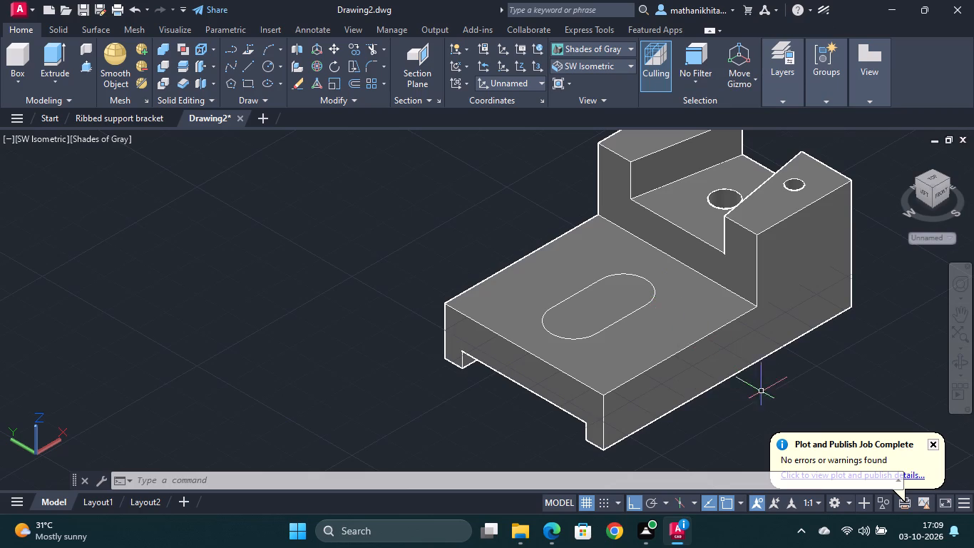
key(Escape)
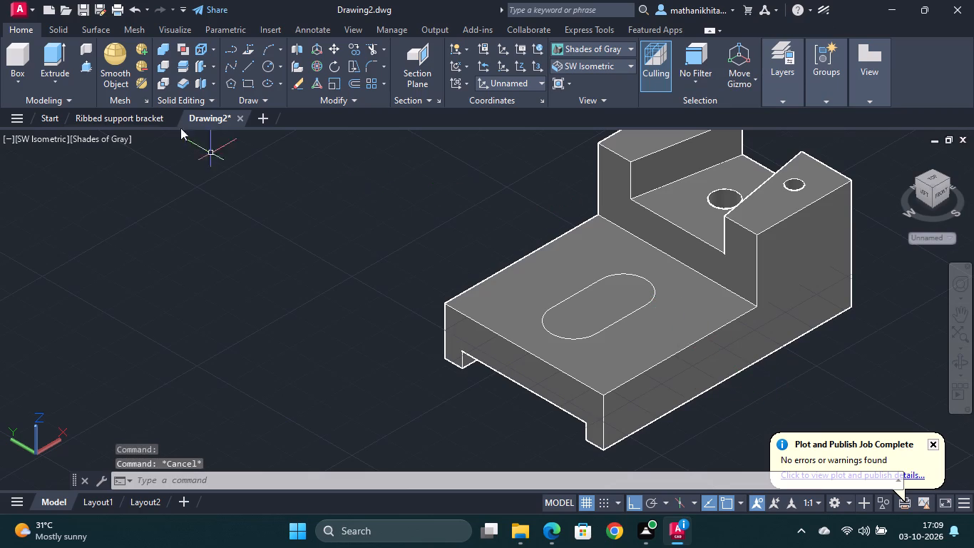
Cut the round-ended slot through the base with Presspull at a height of -19 mm.
click(84, 69)
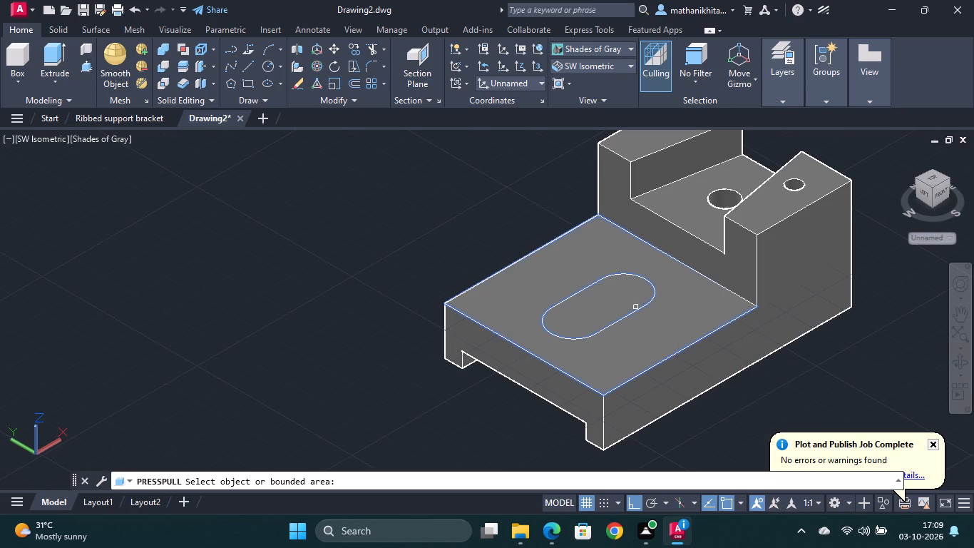
click(616, 300)
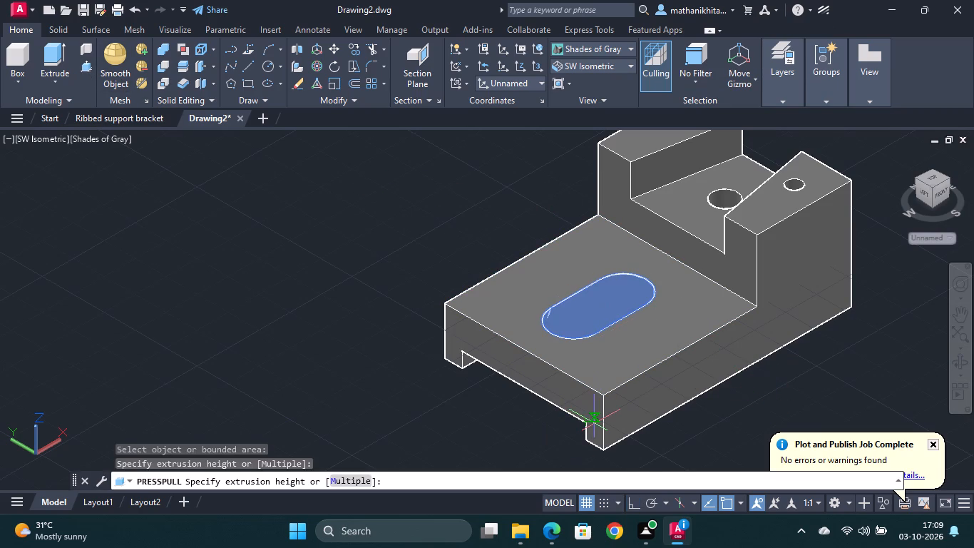
text(-1)
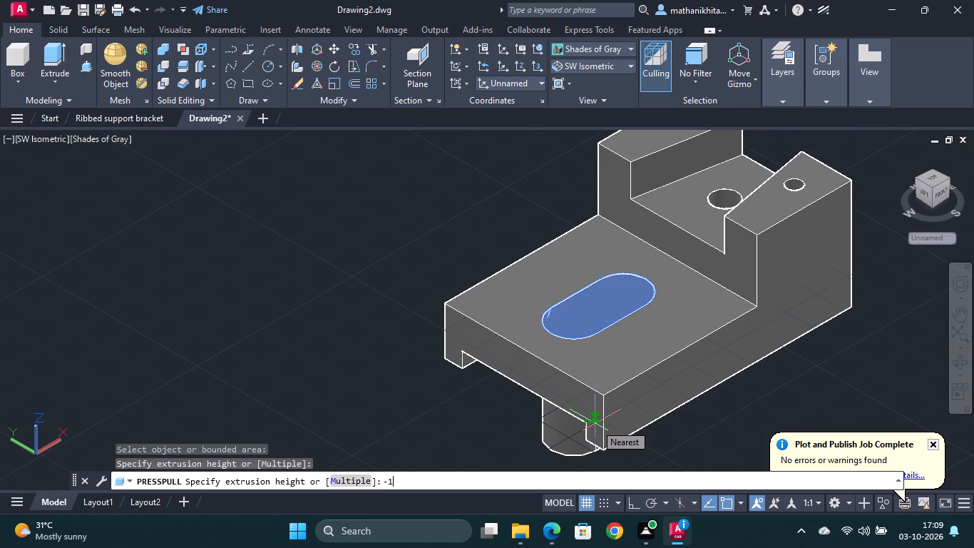
key(9)
key(Return)
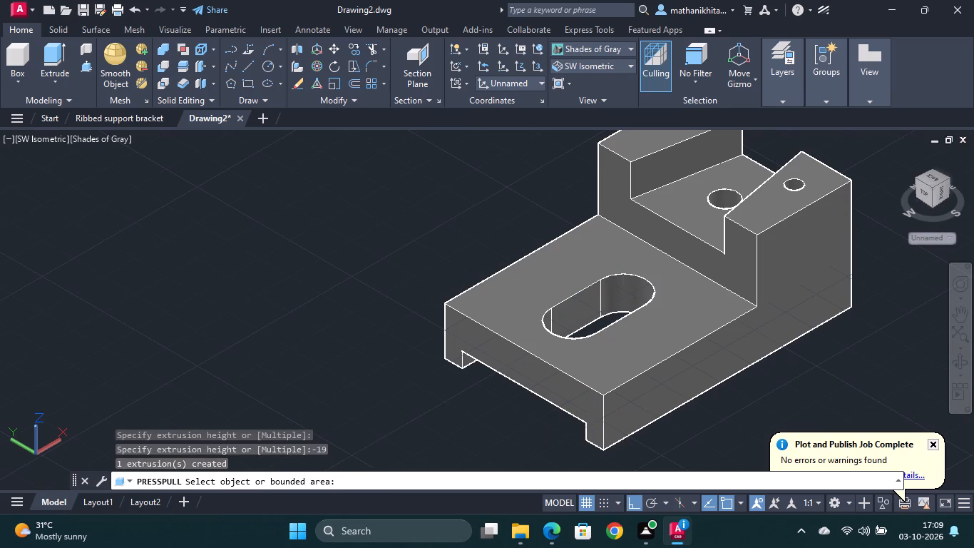
scroll(714, 325, up, 2)
scroll(715, 322, down, 2)
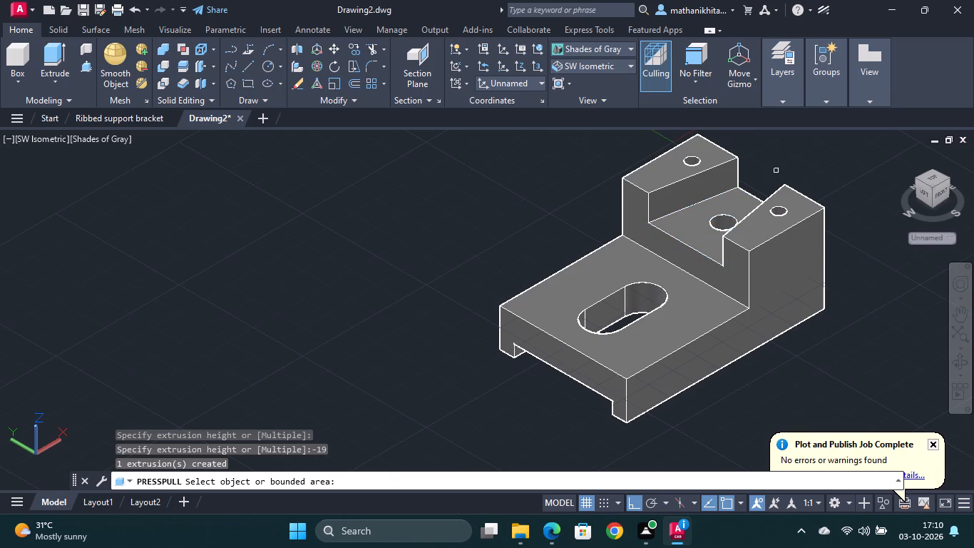
key(Escape)
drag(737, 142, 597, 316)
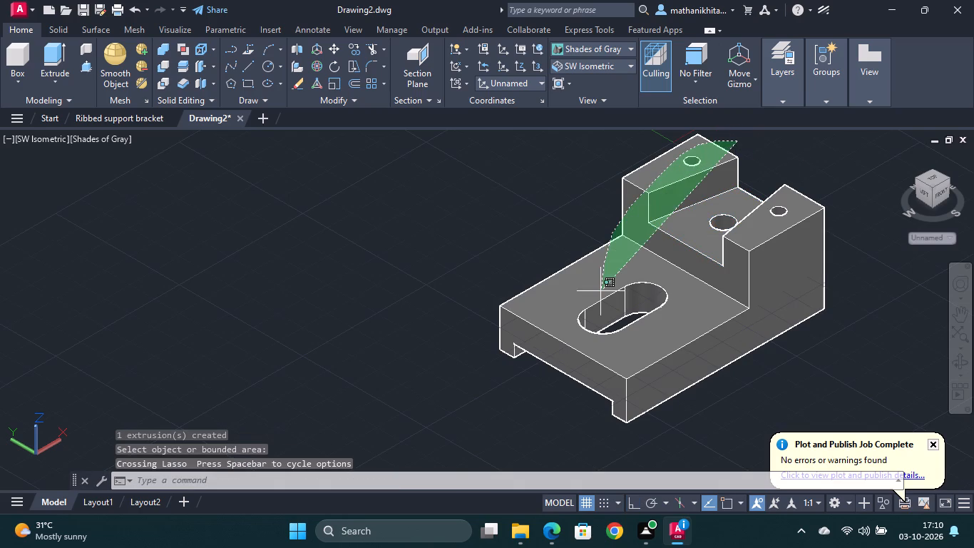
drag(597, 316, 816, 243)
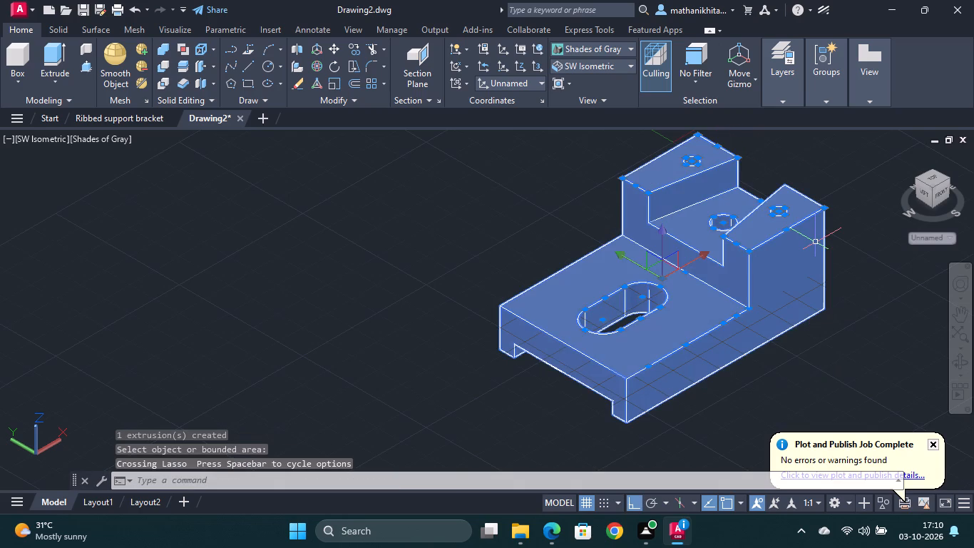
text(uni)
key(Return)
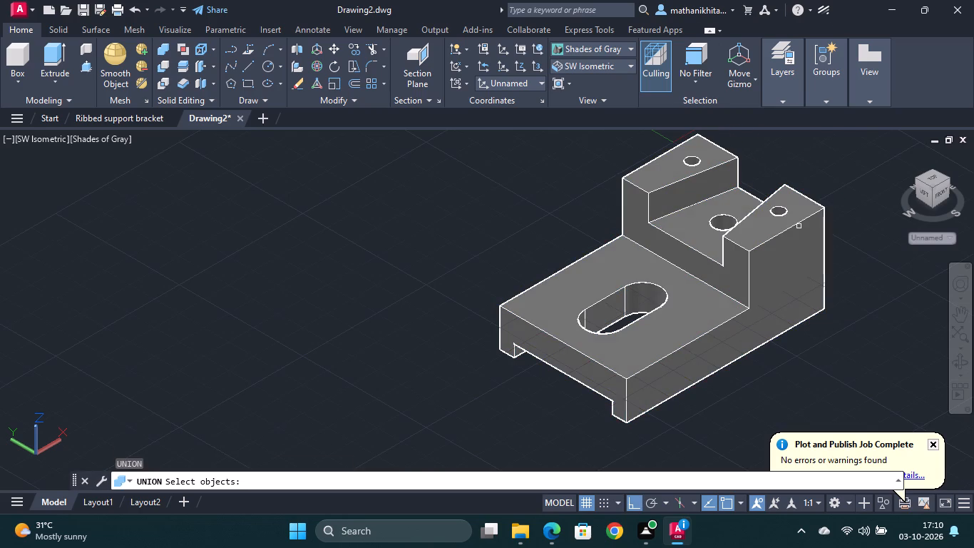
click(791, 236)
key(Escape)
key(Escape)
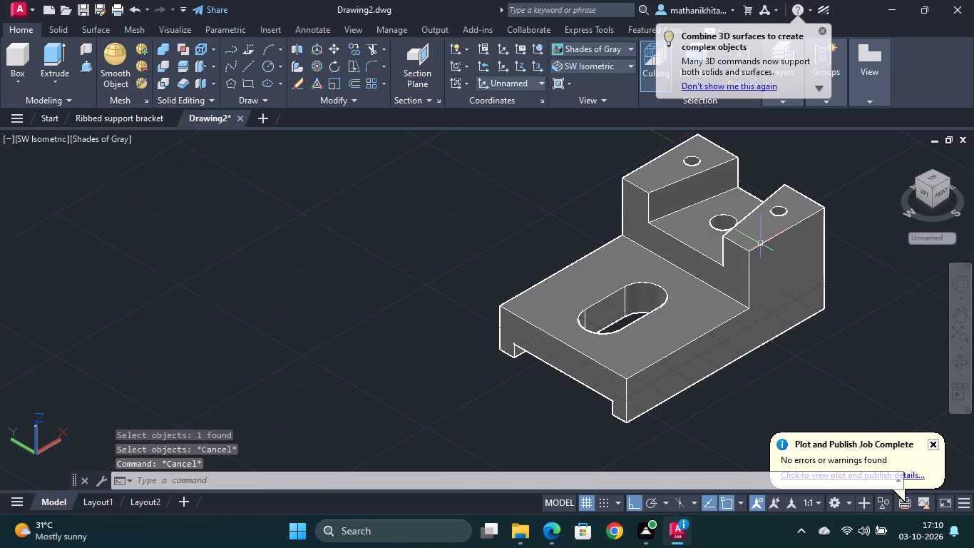
Move the solid along the negative X direction, clear of the leftover 2D construction geometry.
key(m)
key(space)
click(636, 176)
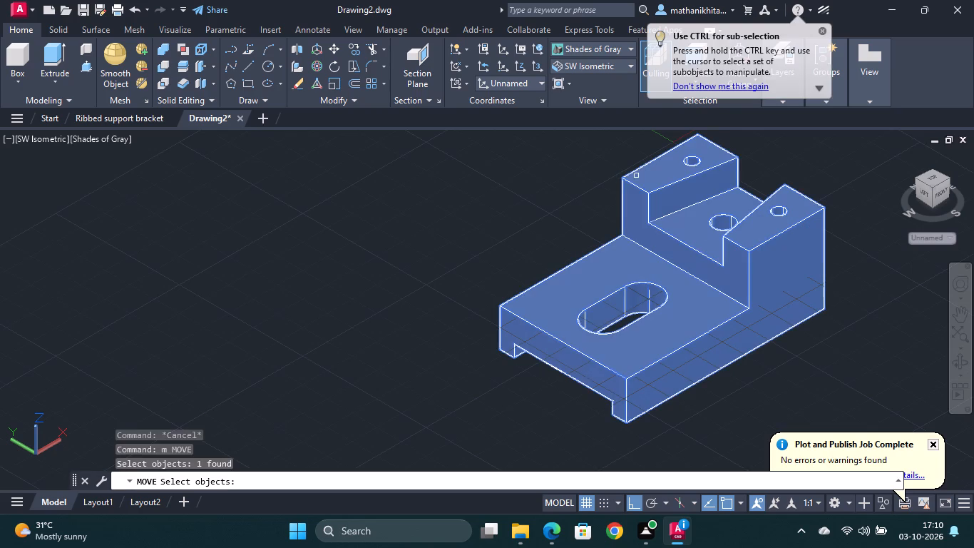
key(Return)
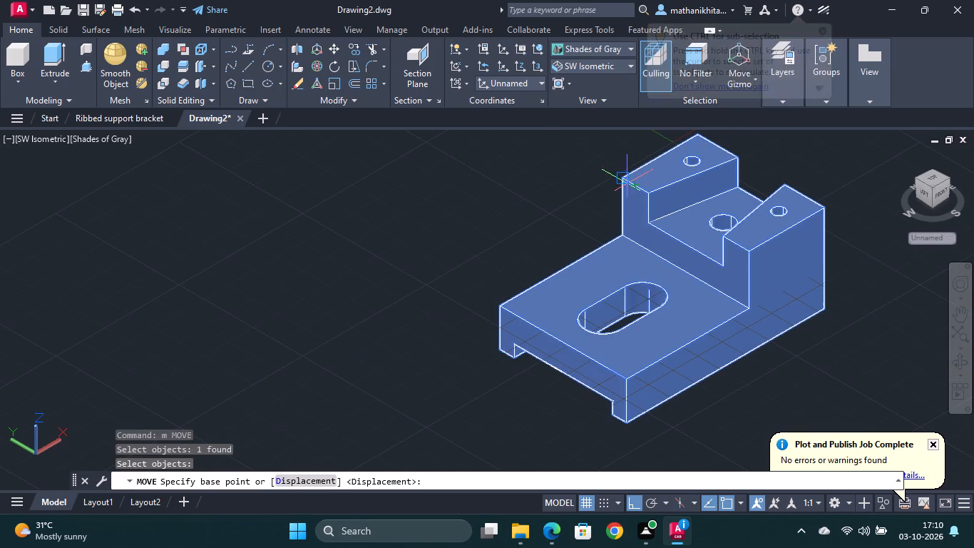
click(621, 179)
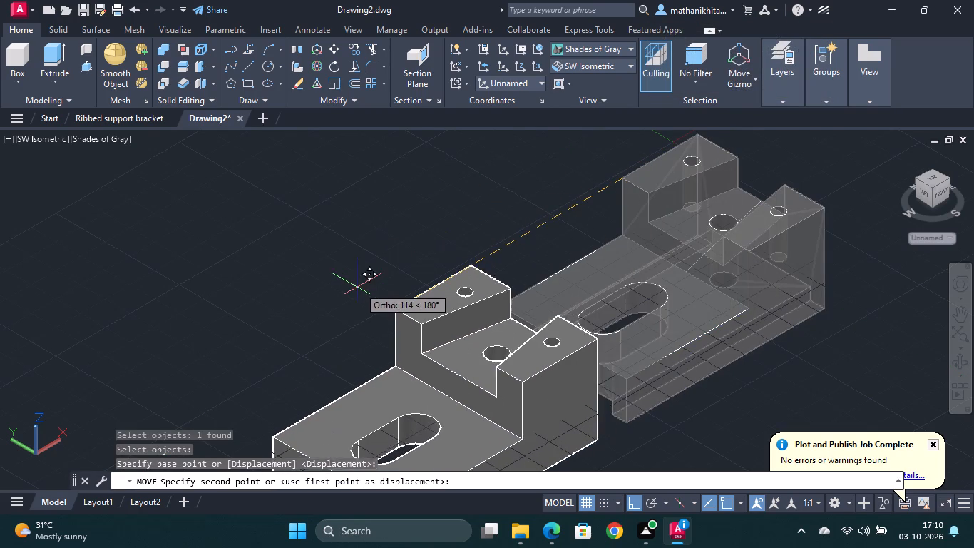
click(352, 293)
Erase all the leftover 2D lines, circles and the slot outline beside the solid.
scroll(756, 248, up, 2)
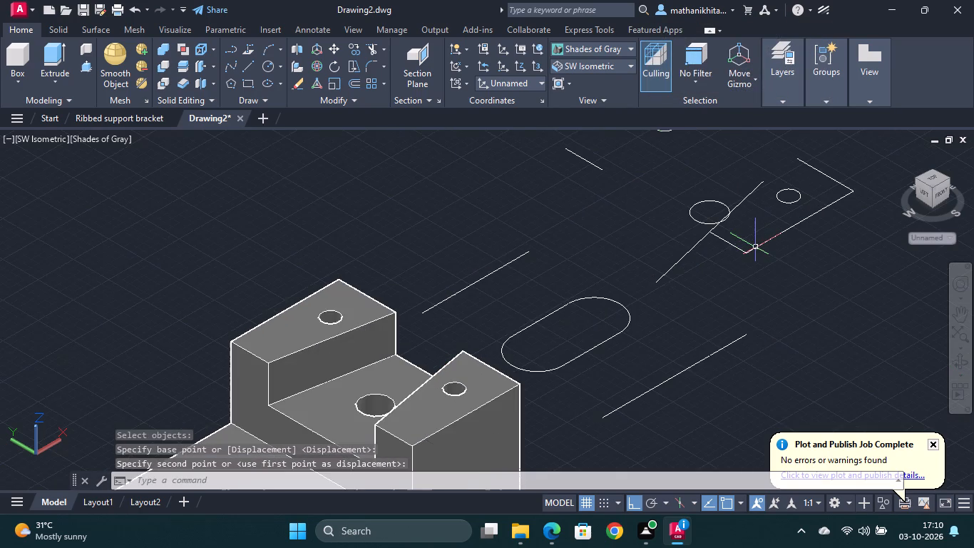
scroll(756, 248, down, 2)
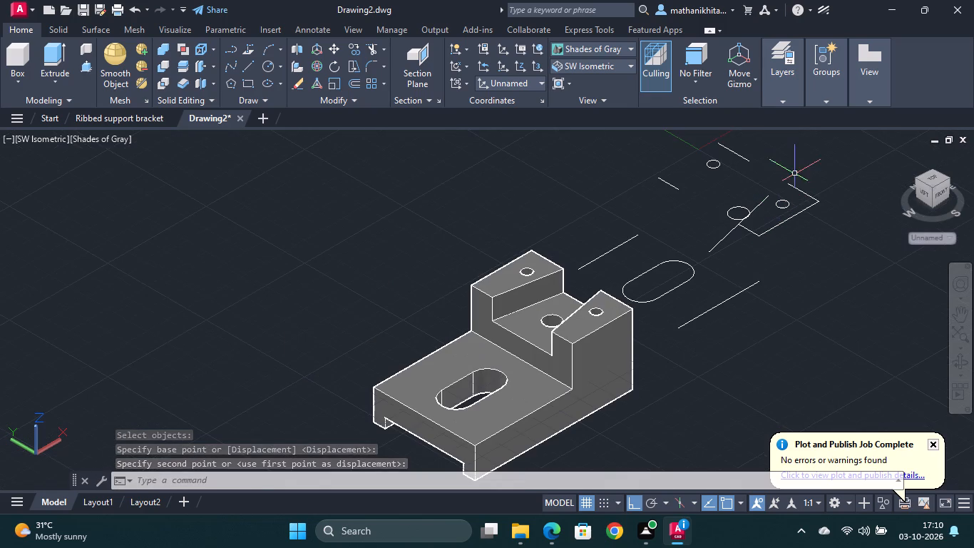
drag(786, 159, 792, 188)
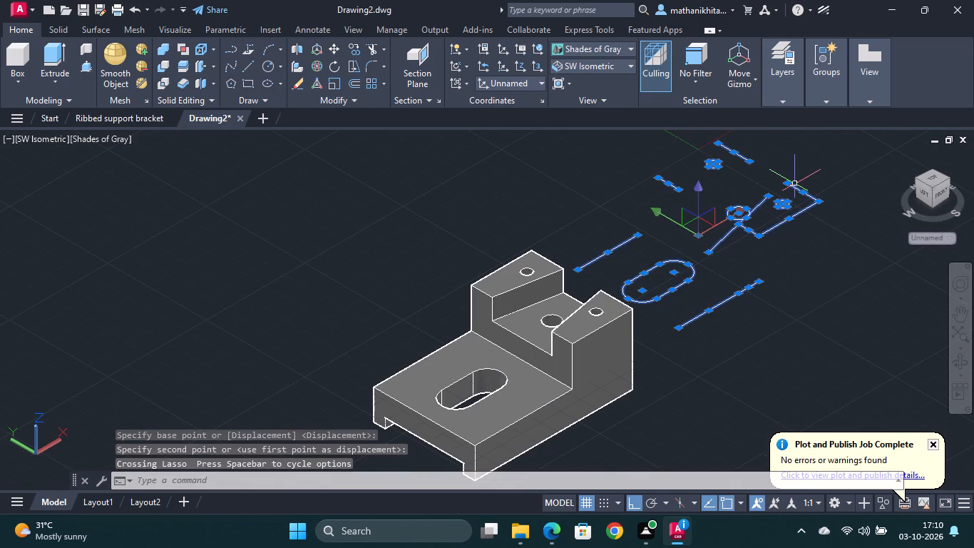
key(Delete)
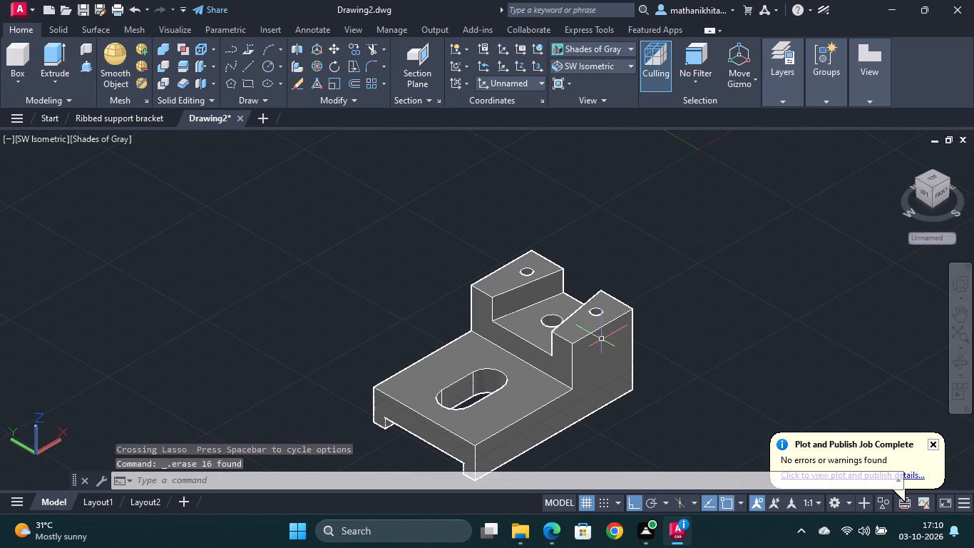
Move the solid about 266 mm along the positive X direction.
scroll(551, 355, down, 2)
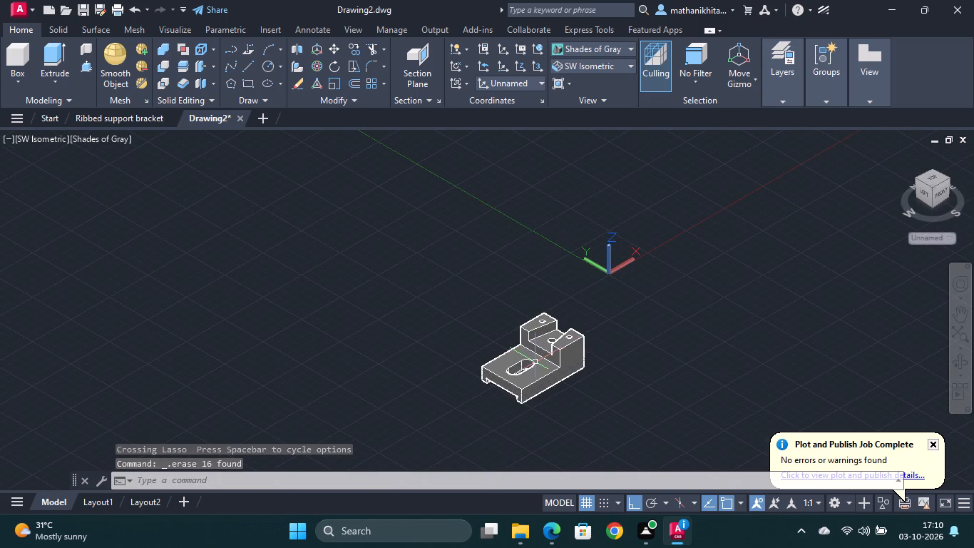
key(m)
key(space)
click(534, 363)
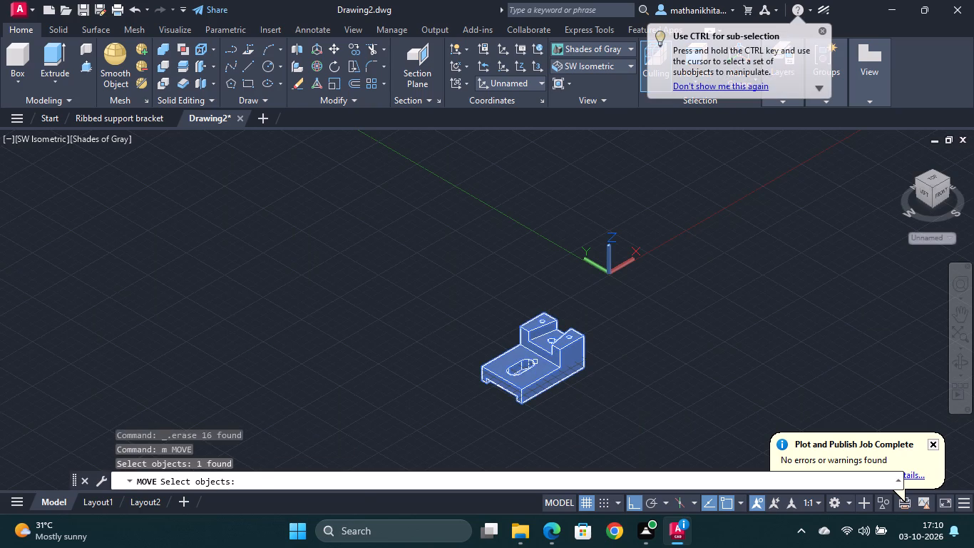
key(space)
click(543, 316)
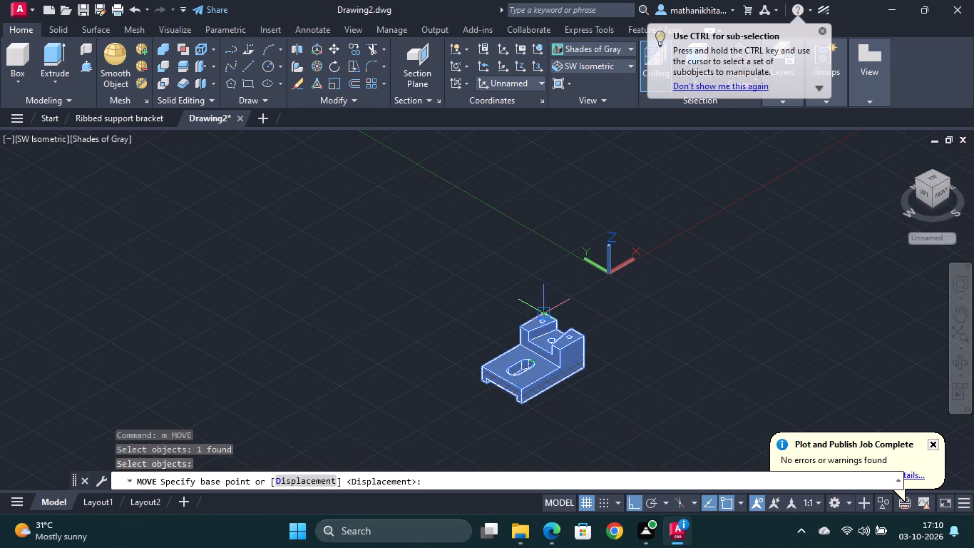
click(692, 208)
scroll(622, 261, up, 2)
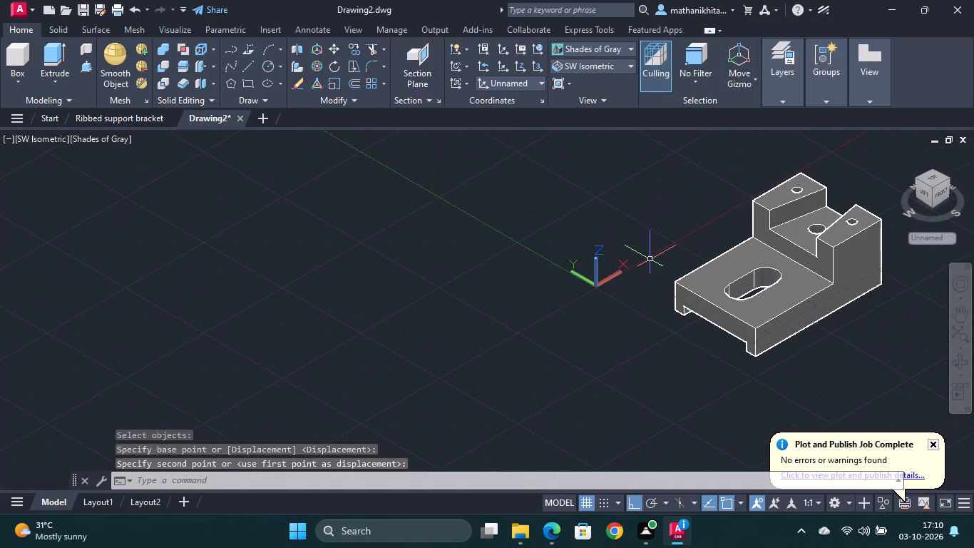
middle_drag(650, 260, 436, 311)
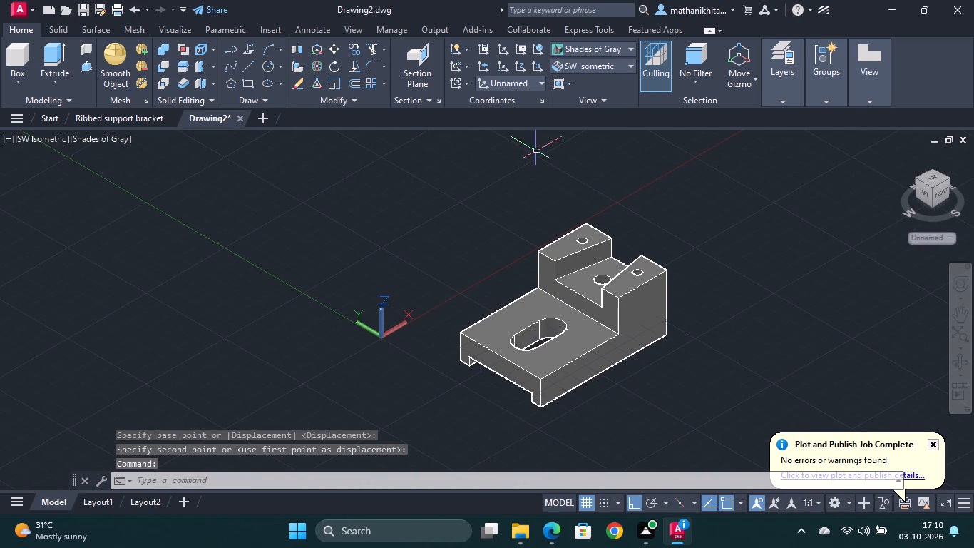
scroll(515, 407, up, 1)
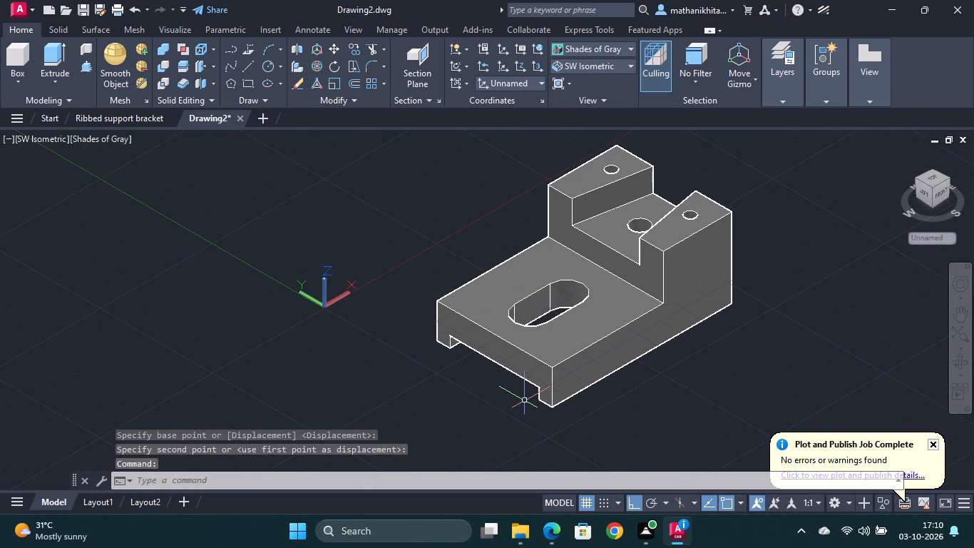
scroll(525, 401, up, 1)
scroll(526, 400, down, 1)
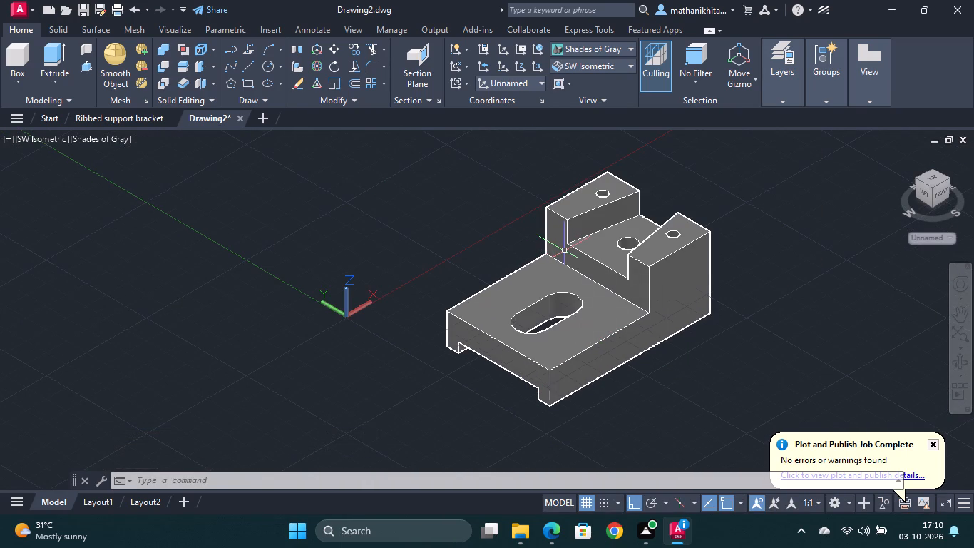
Save the drawing as "V guide base" in the V guide base folder inside the Desktop's fuji folder.
key(ctrl+s)
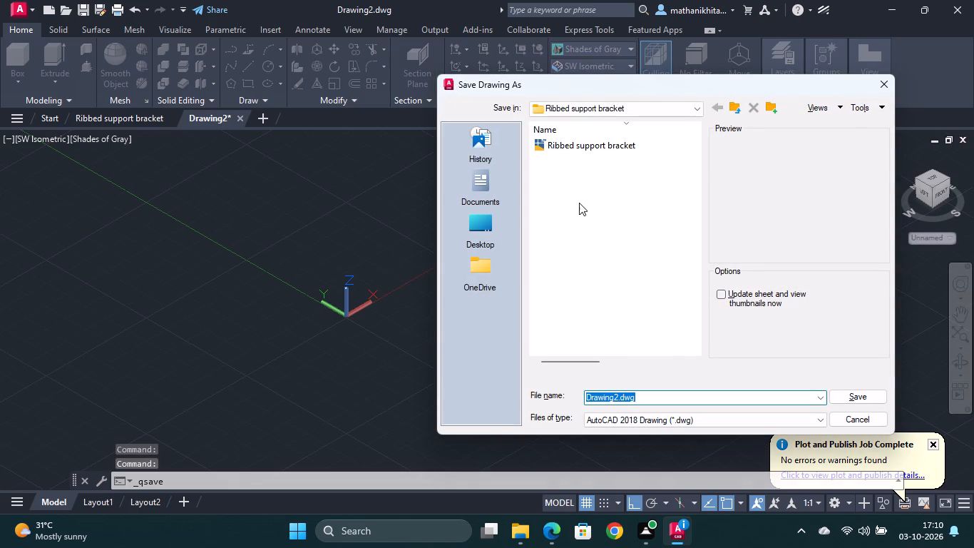
click(601, 111)
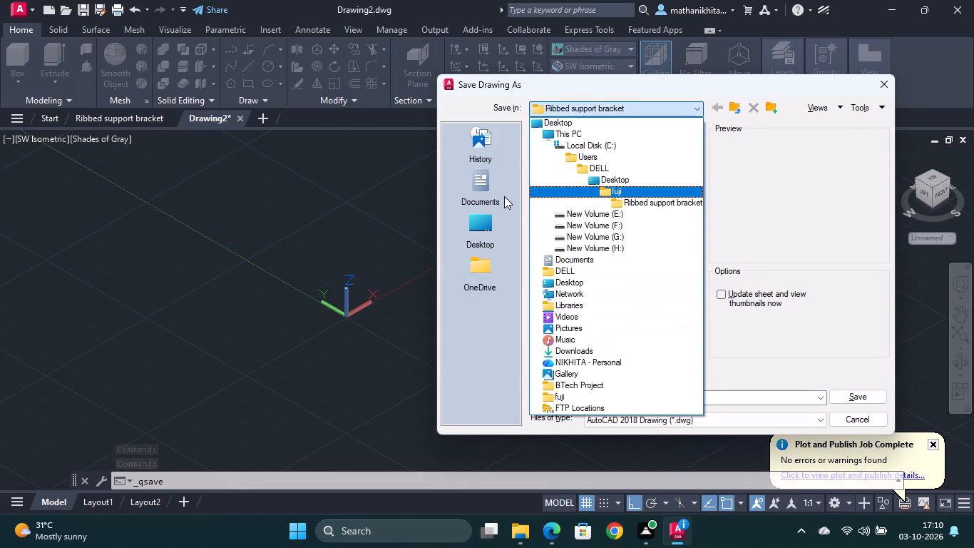
click(494, 233)
double_click(483, 225)
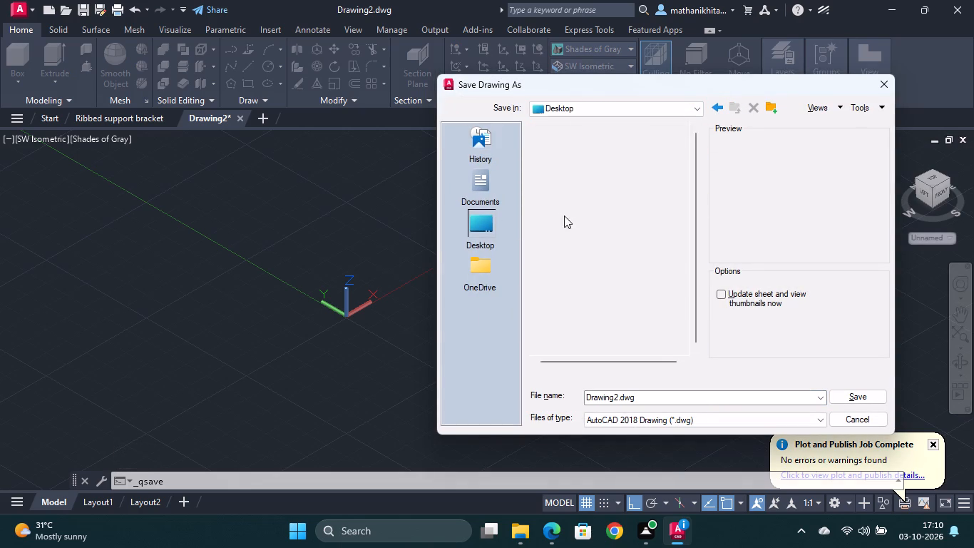
double_click(585, 158)
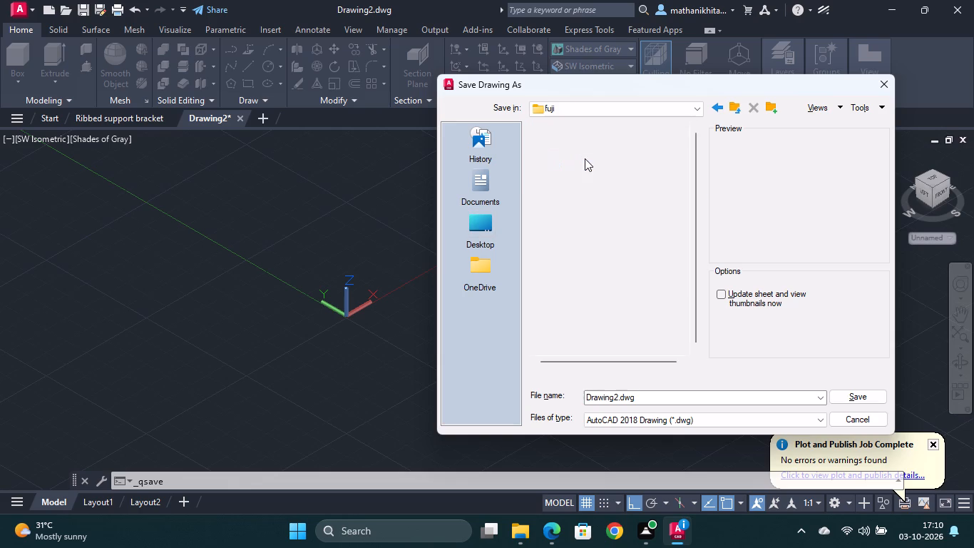
double_click(604, 158)
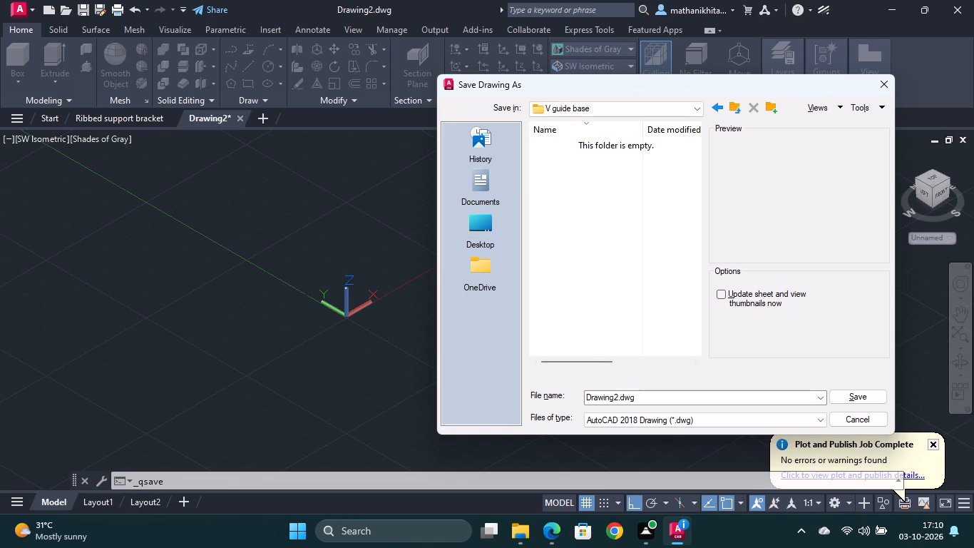
drag(645, 396, 617, 402)
key(BackSpace)
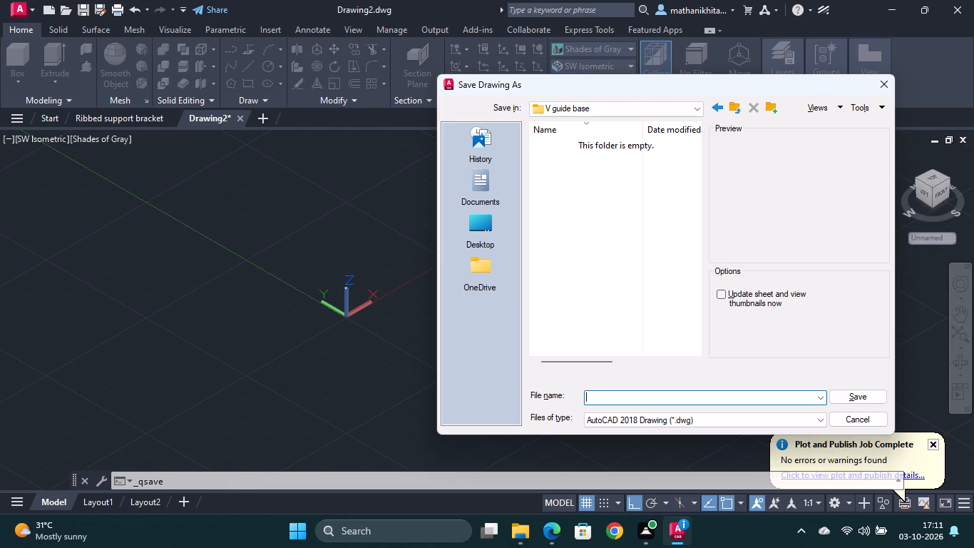
key(v)
key(BackSpace)
text(base)
key(space)
click(855, 394)
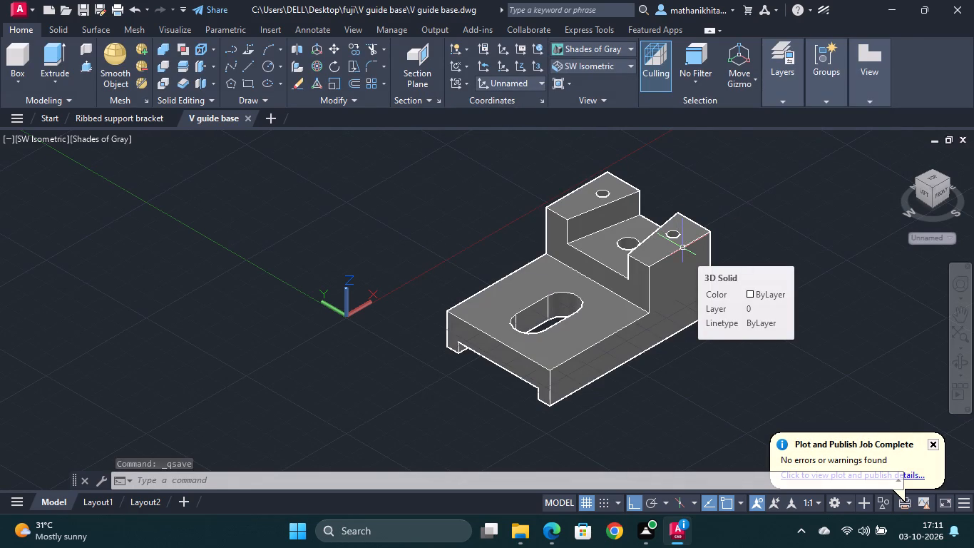
Start a plot using the DWG To PDF.pc3 plotter with ISO A4 (210.00 x 297.00 MM) paper.
key(ctrl+p)
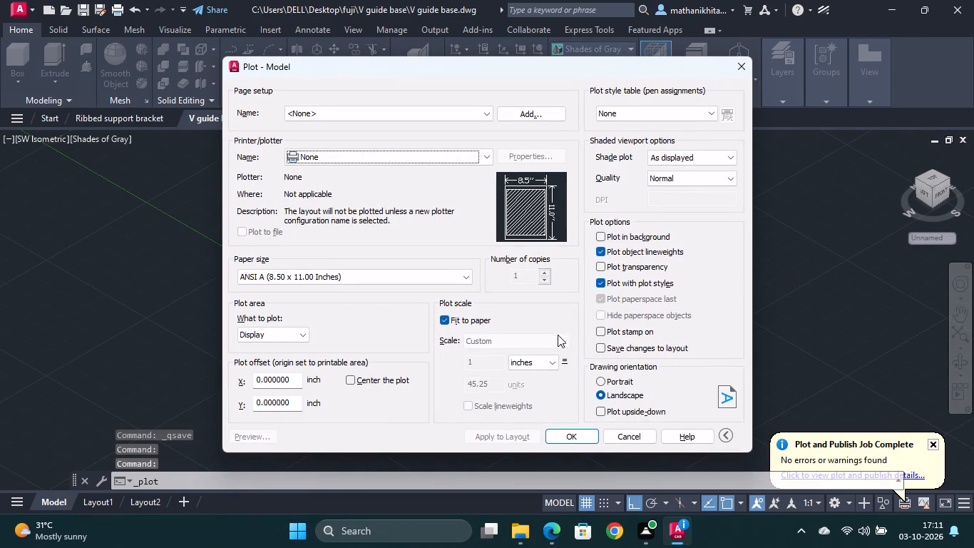
click(411, 161)
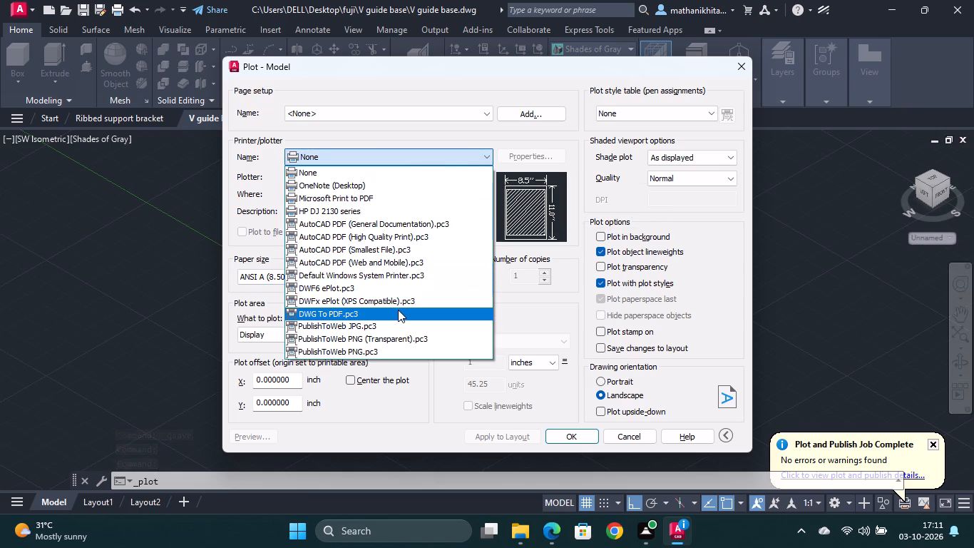
click(398, 310)
click(391, 275)
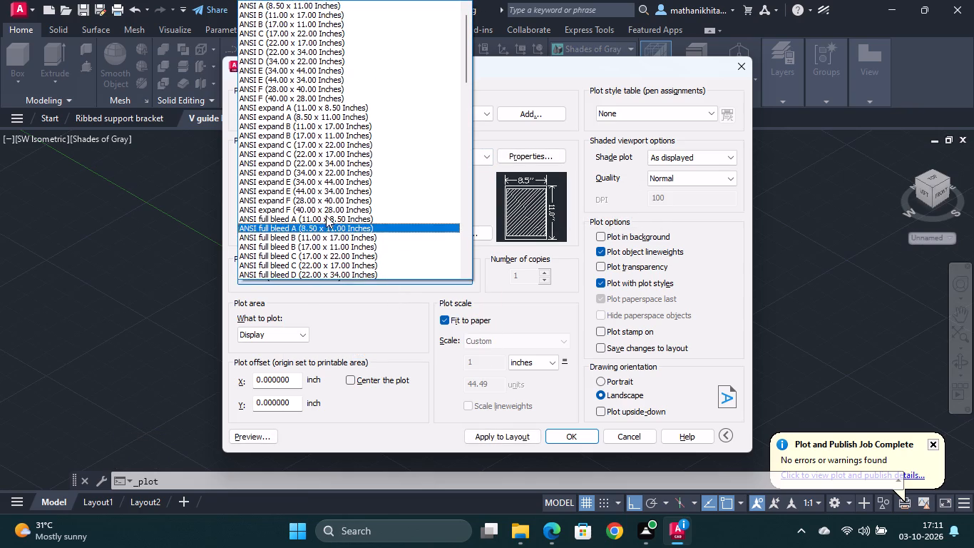
scroll(326, 213, down, 10)
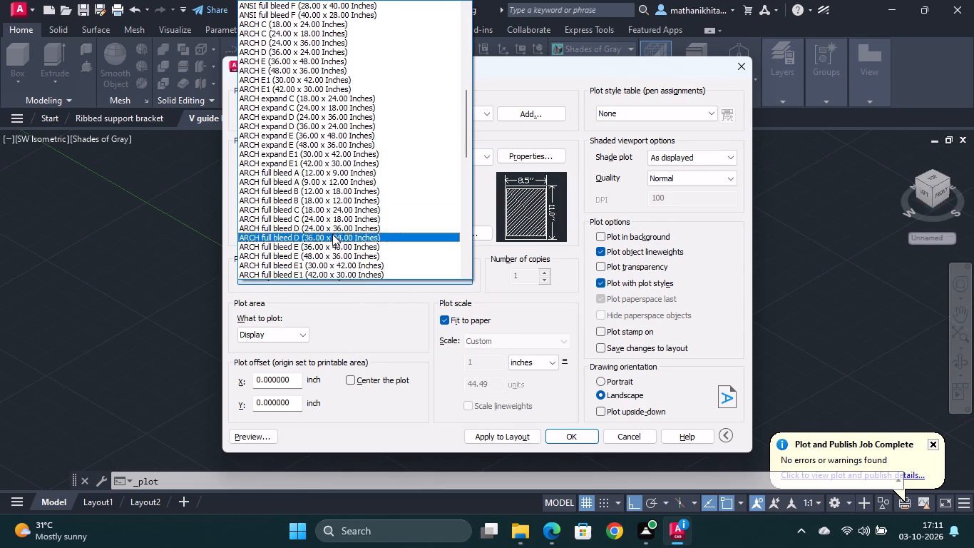
scroll(332, 234, down, 5)
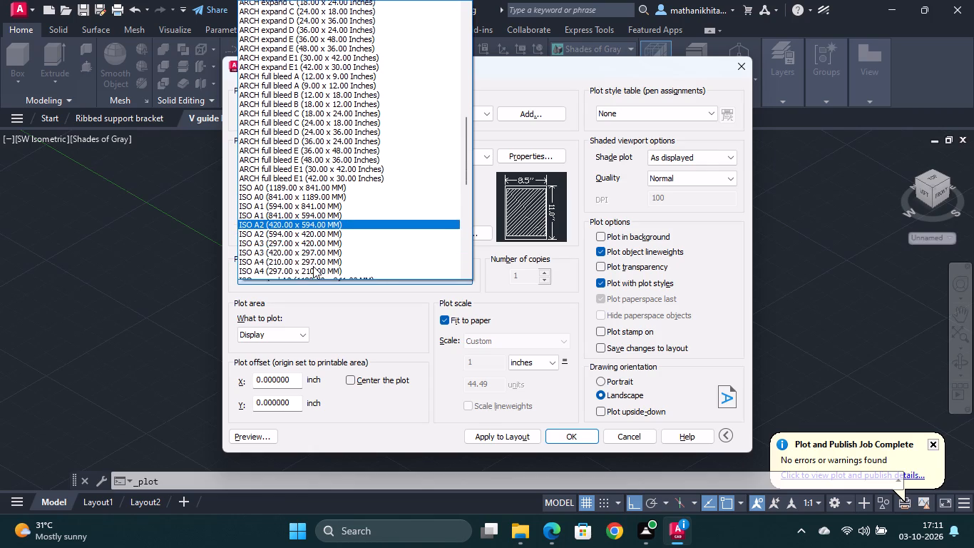
click(297, 246)
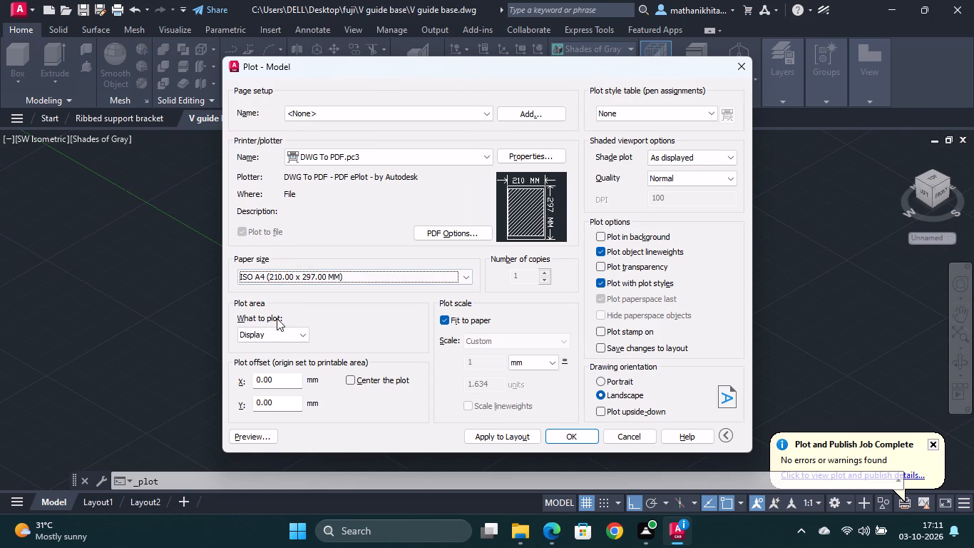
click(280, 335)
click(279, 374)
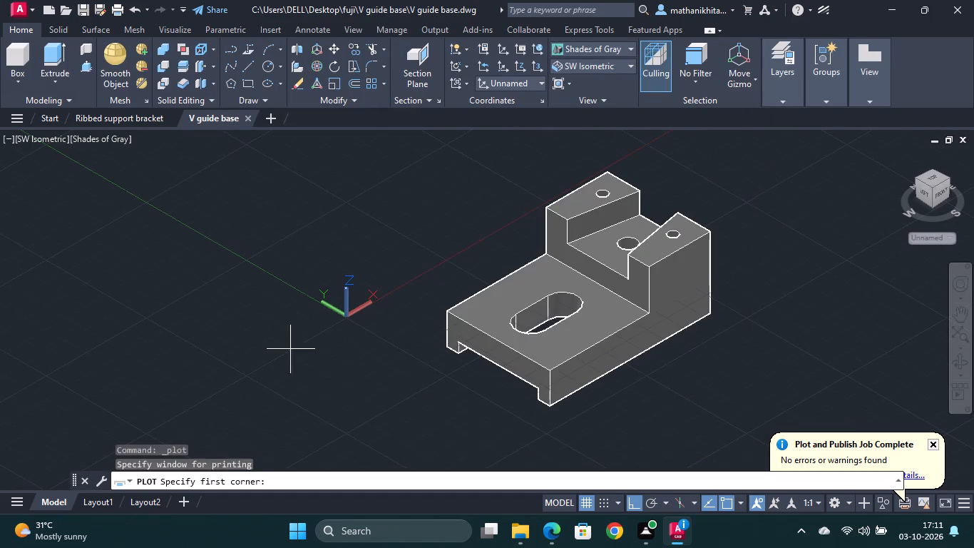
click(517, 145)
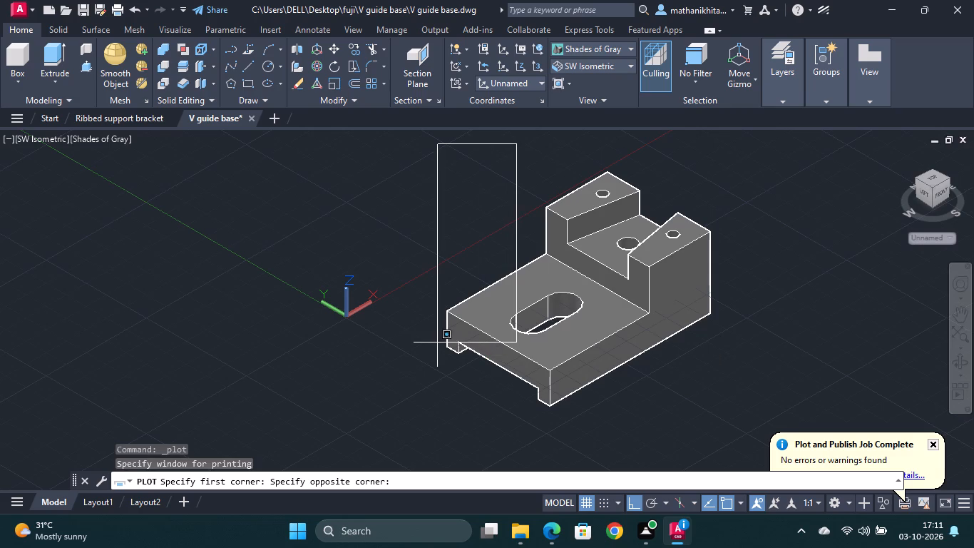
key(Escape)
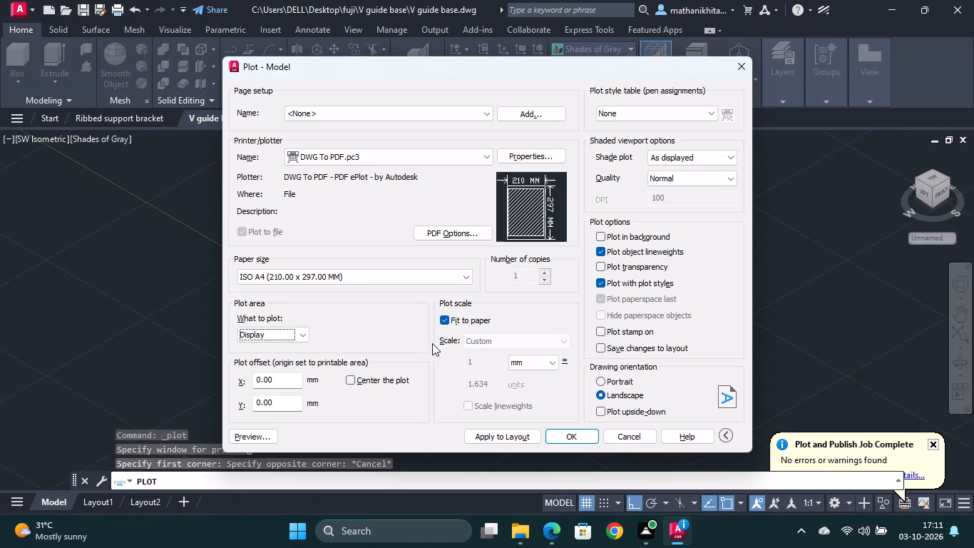
Set the plot area to a window enclosing the whole solid and preview the plot.
click(305, 338)
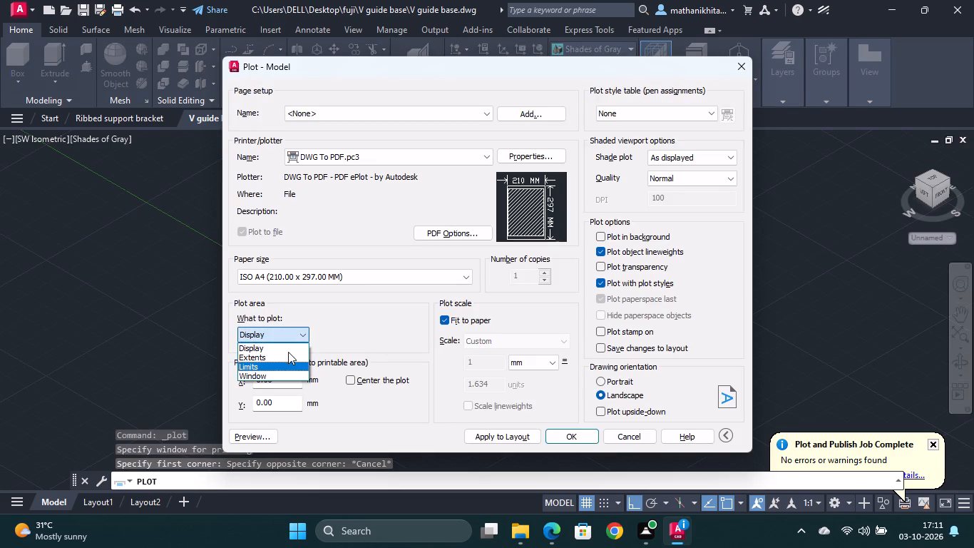
click(289, 377)
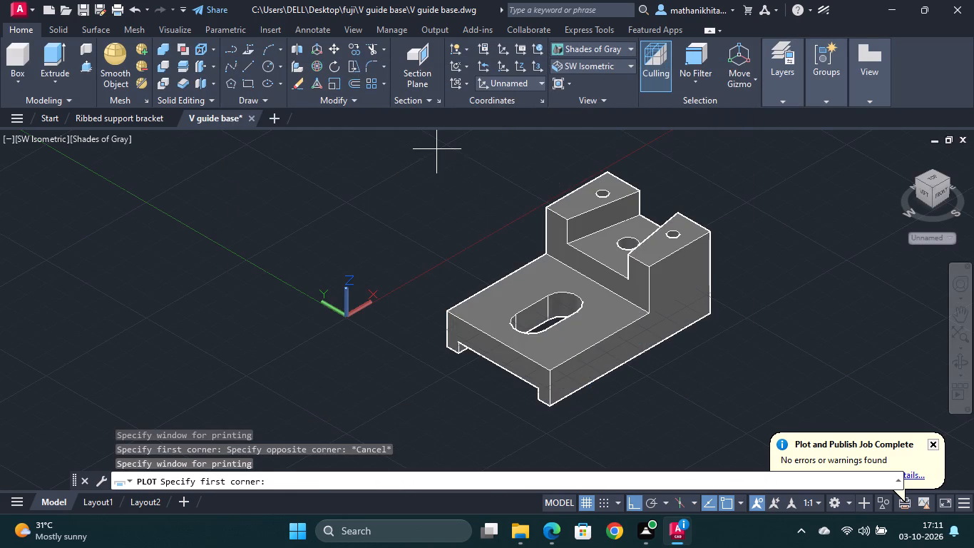
click(427, 138)
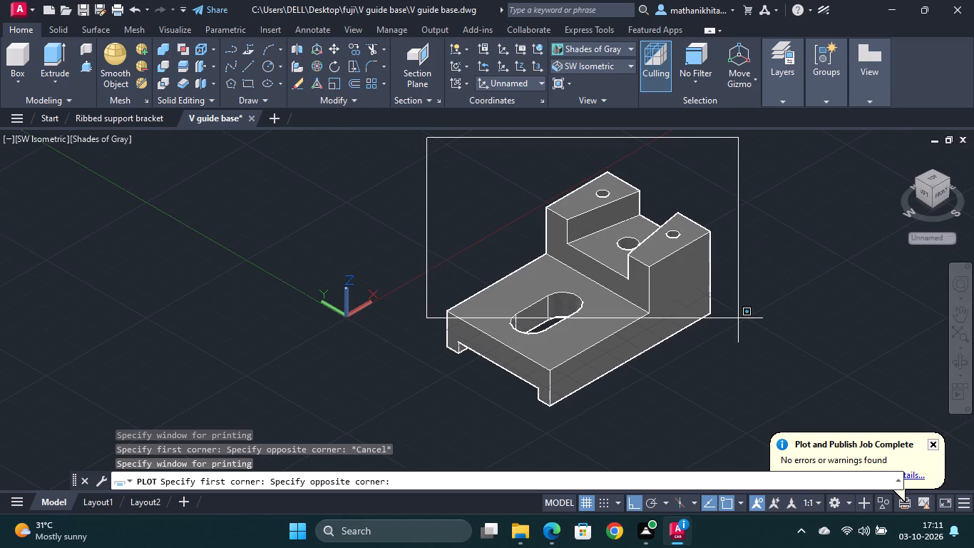
click(742, 423)
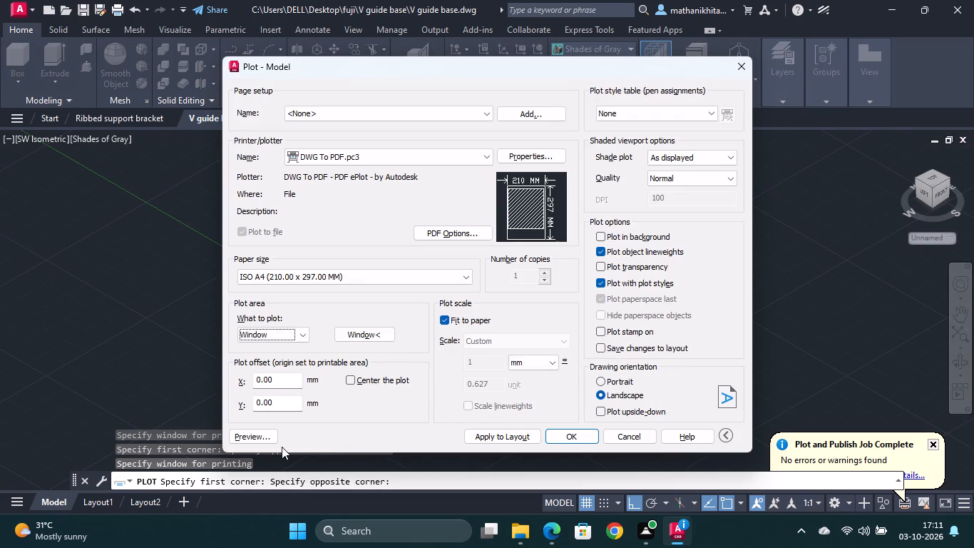
click(267, 434)
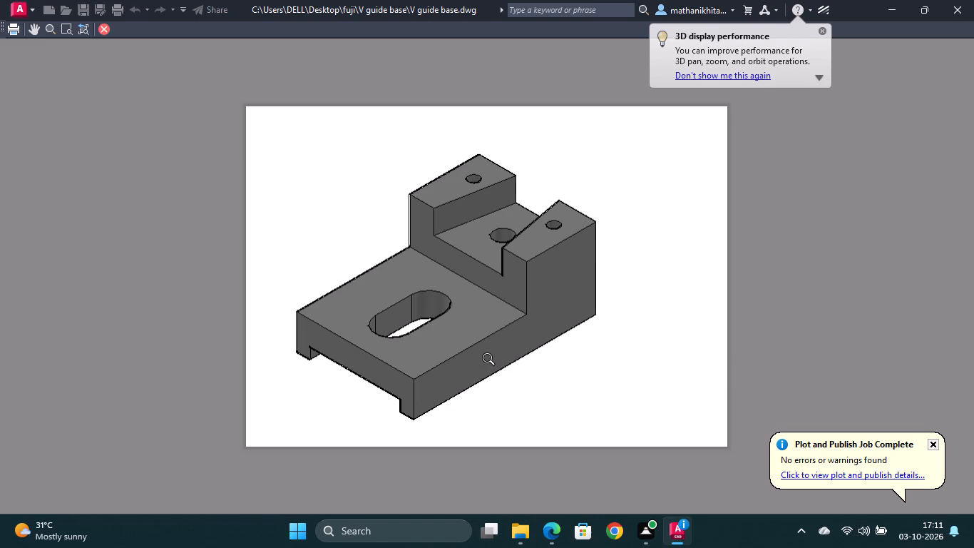
key(Escape)
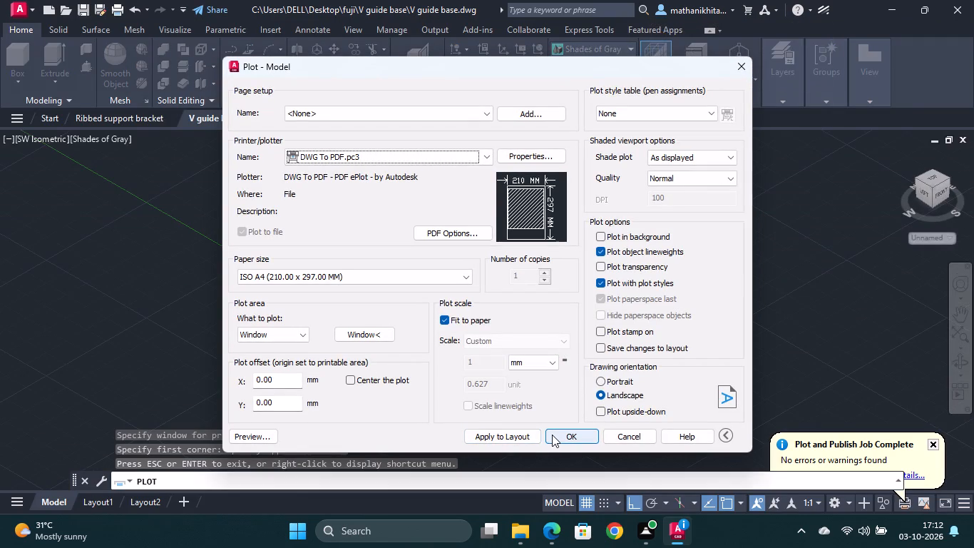
Plot the model to V guide base-Model.pdf in the V guide base folder inside fuji and look over the PDF.
click(552, 435)
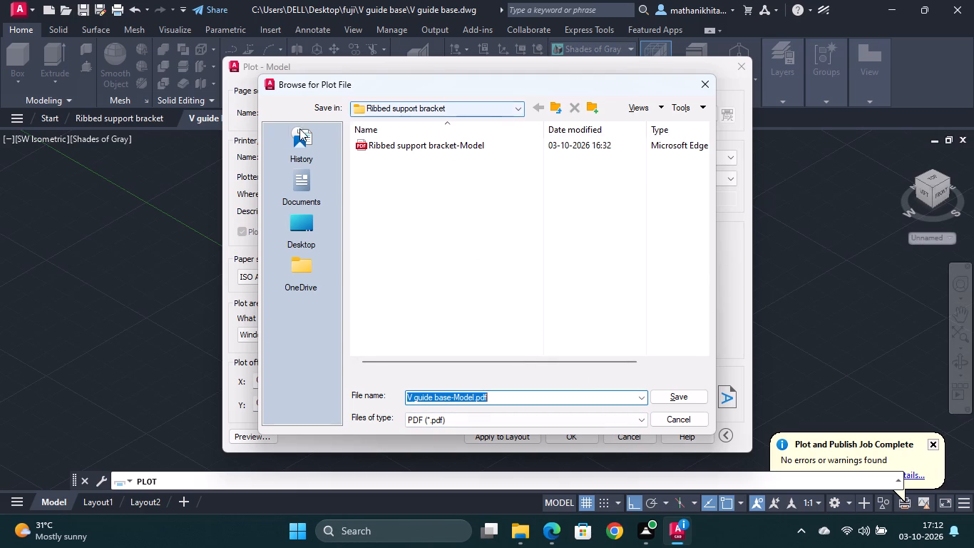
double_click(289, 228)
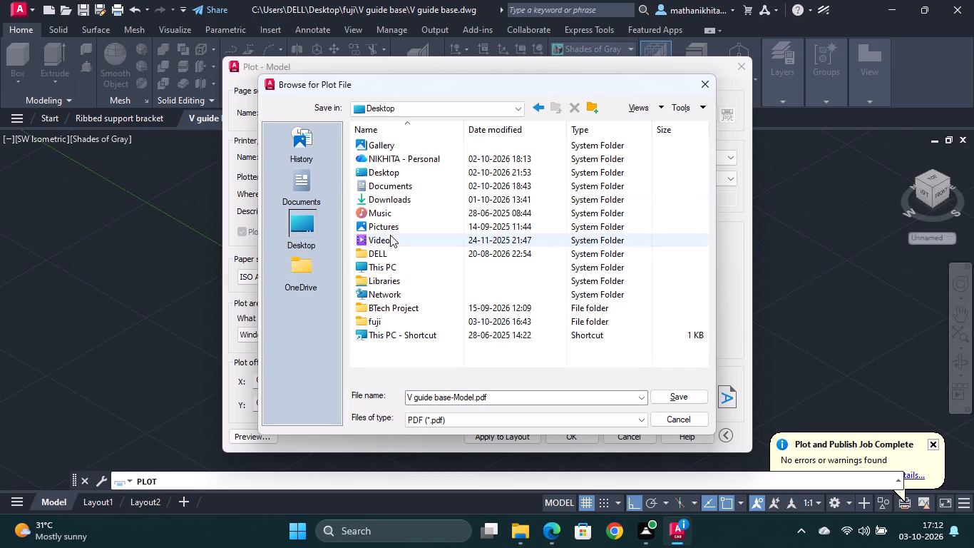
double_click(404, 321)
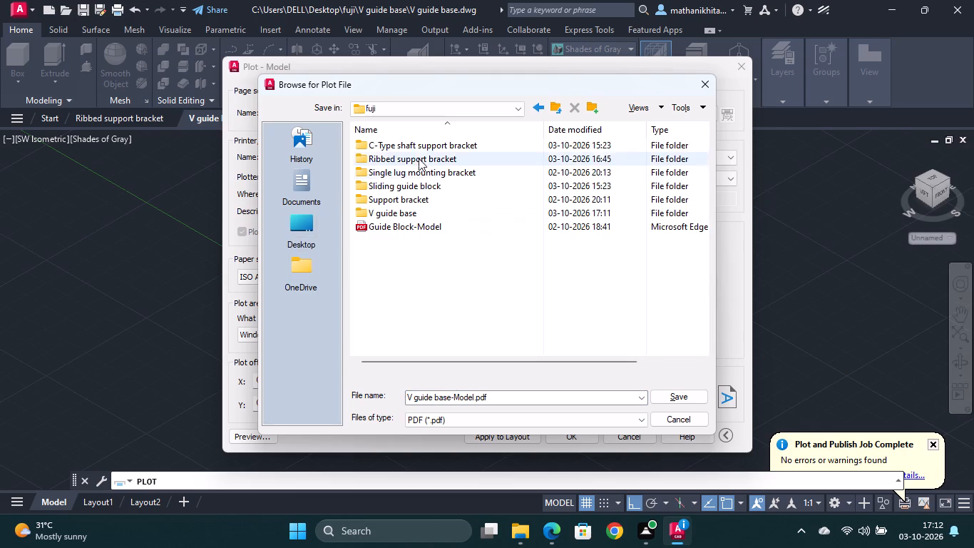
double_click(421, 215)
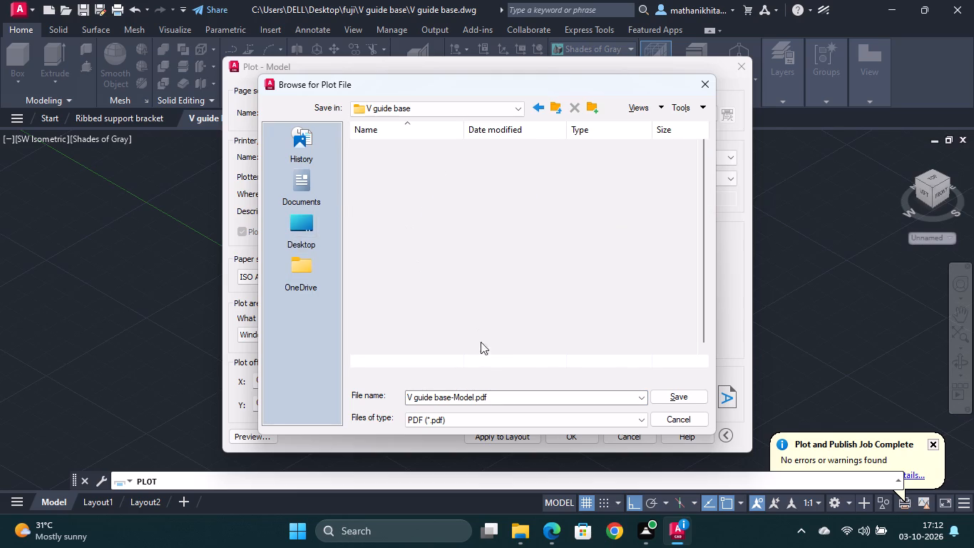
click(677, 401)
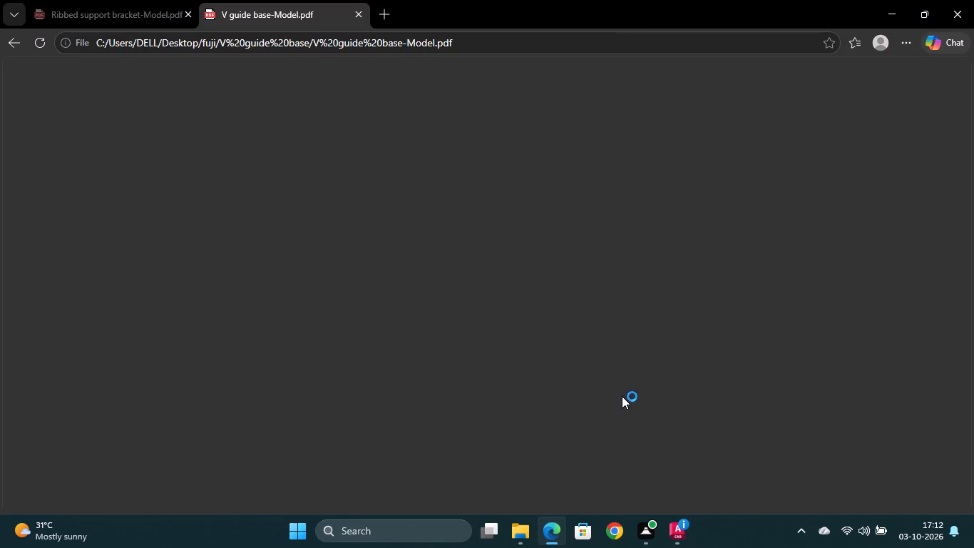
scroll(548, 385, down, 2)
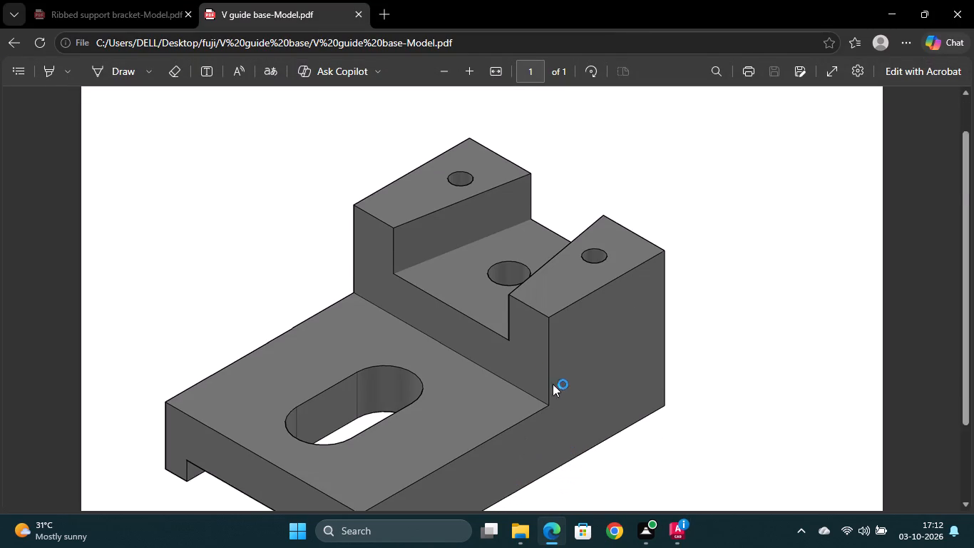
scroll(553, 384, up, 2)
Close both Ribbed support bracket File Explorer windows and the V guide base File Explorer window.
click(521, 534)
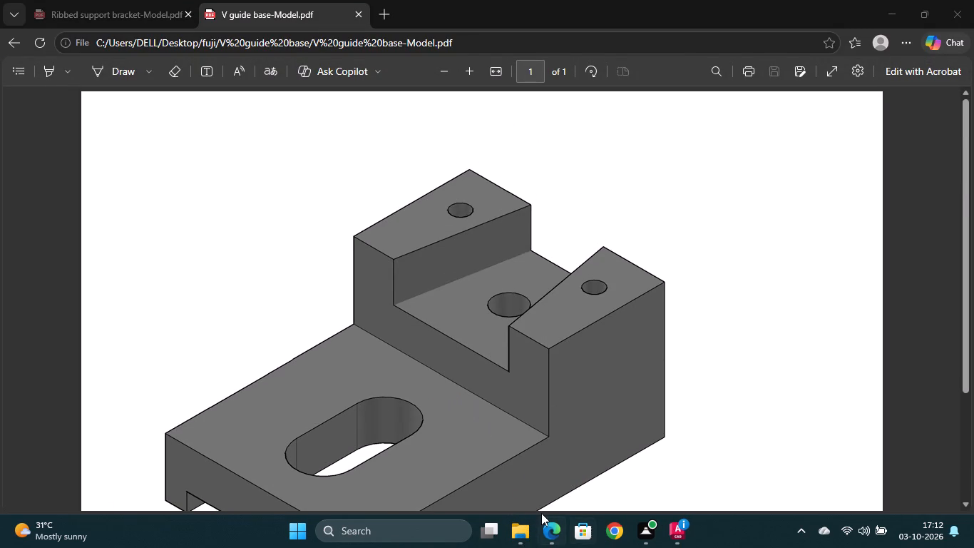
click(529, 534)
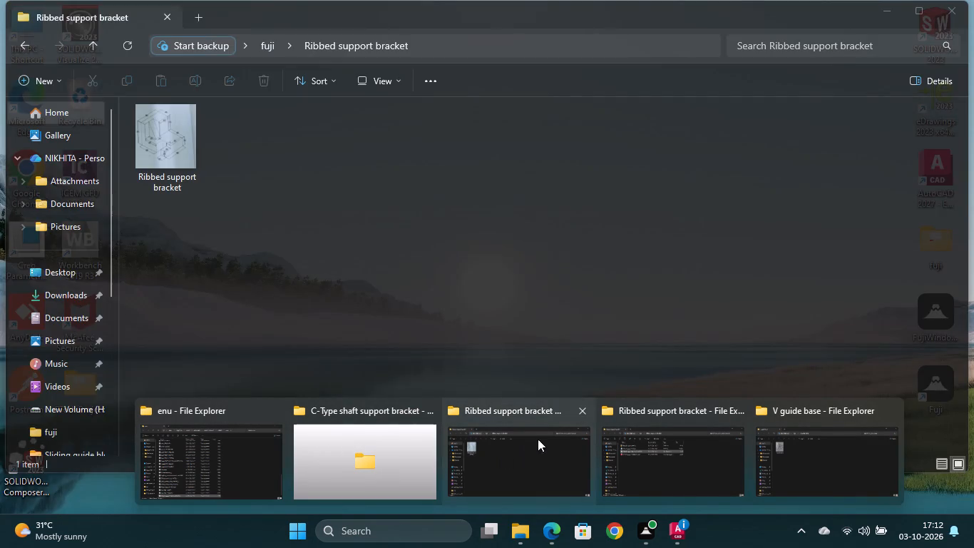
click(579, 409)
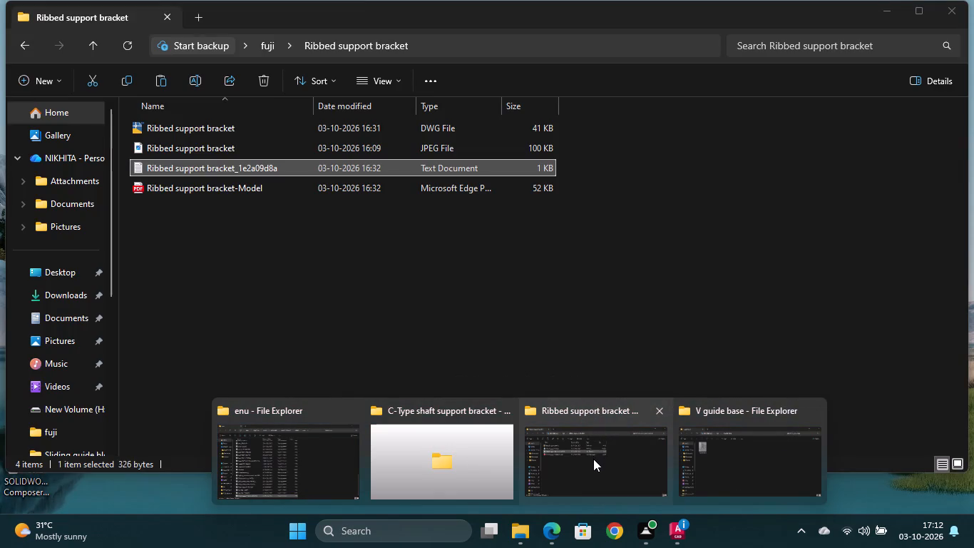
click(652, 416)
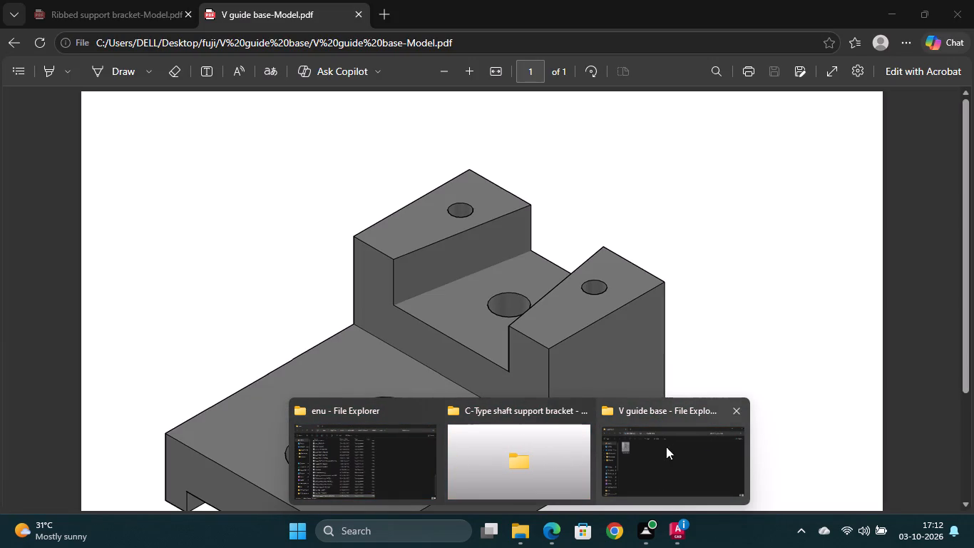
click(734, 407)
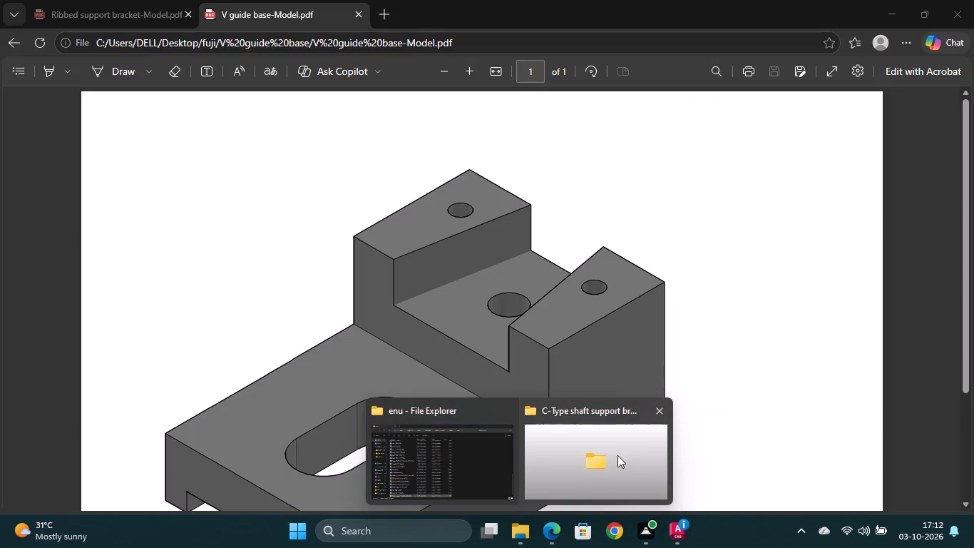
Close the C-Type shaft support bracket File Explorer window.
click(660, 414)
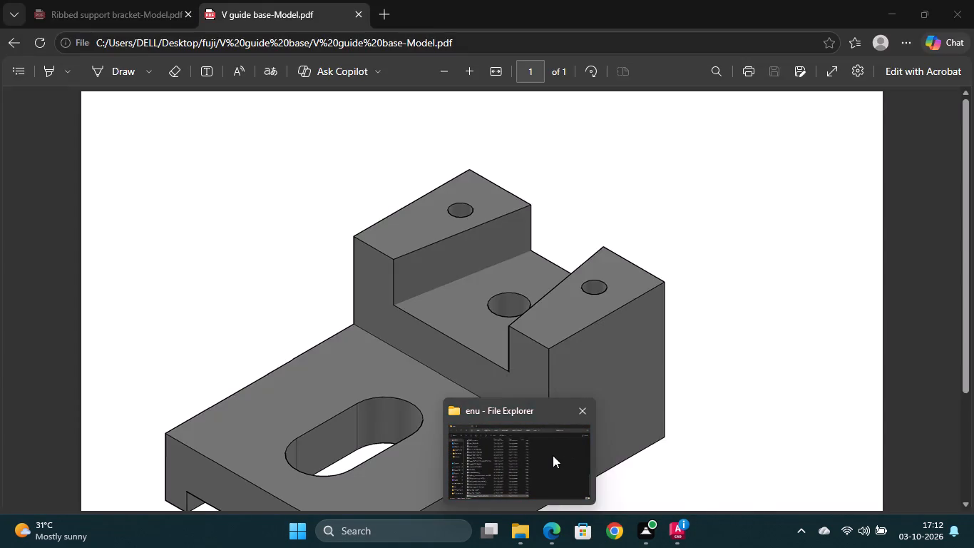
Switch to the enu File Explorer window and copy the V guide base_19dfeb74f text document from the AutoCAD 2027 R26.0 folder.
click(553, 455)
scroll(374, 422, down, 5)
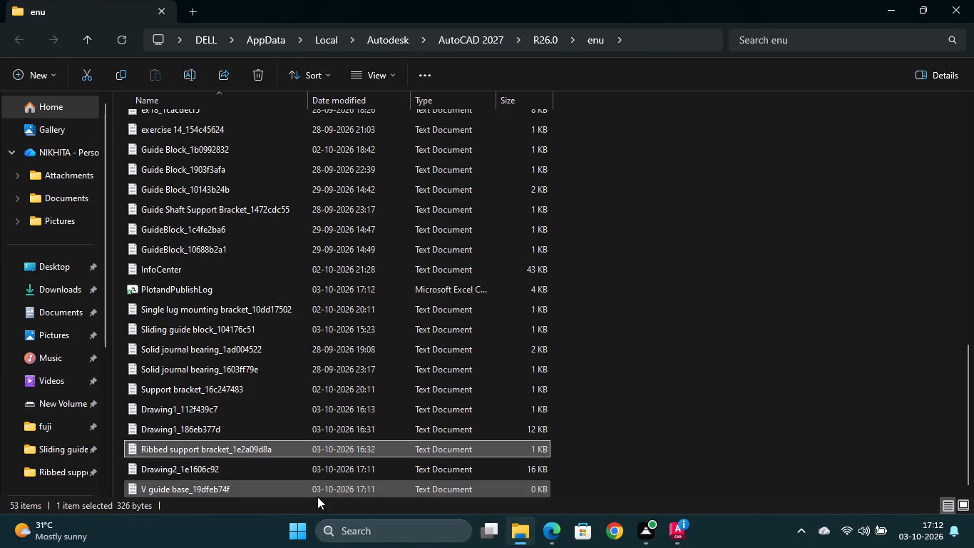
click(284, 494)
right_click(284, 494)
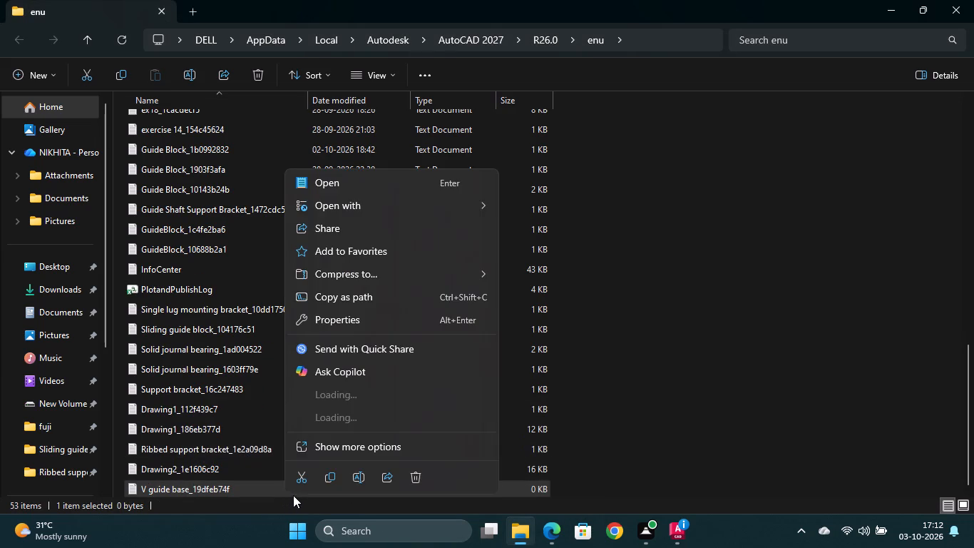
click(332, 477)
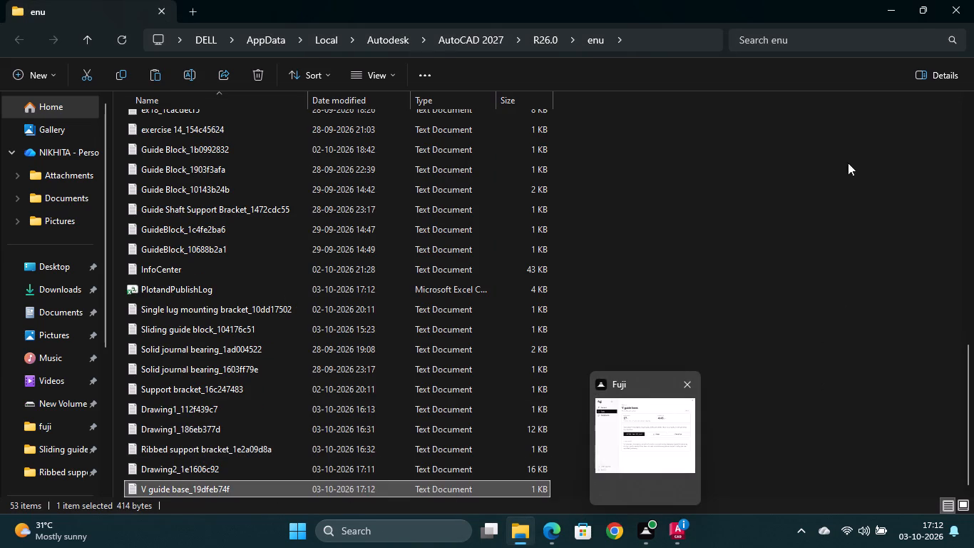
Minimize the enu File Explorer window and the Edge window showing the V guide base PDF.
click(886, 10)
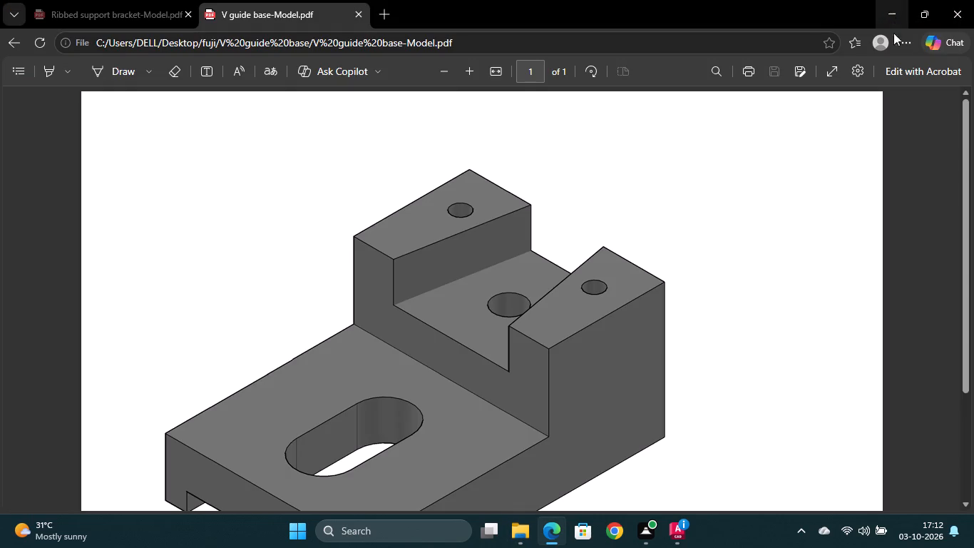
click(897, 13)
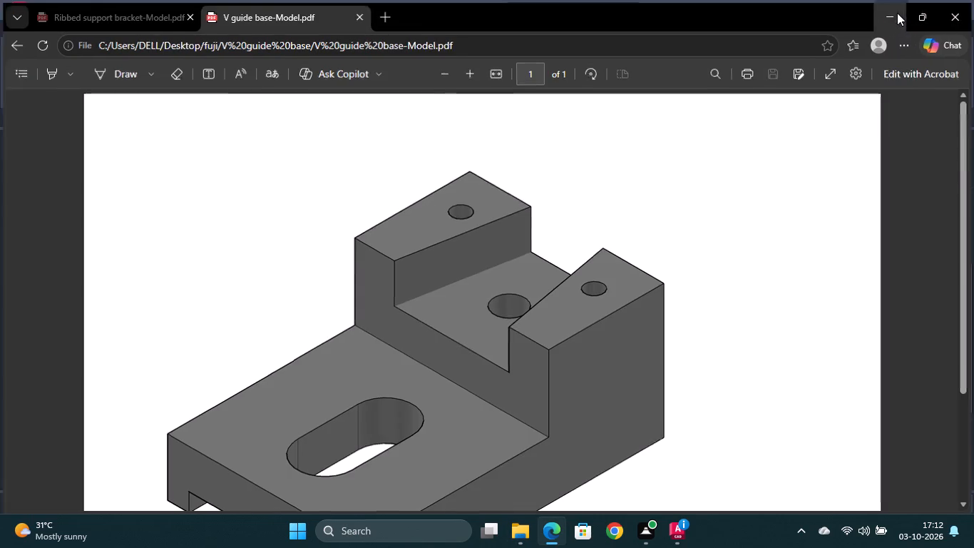
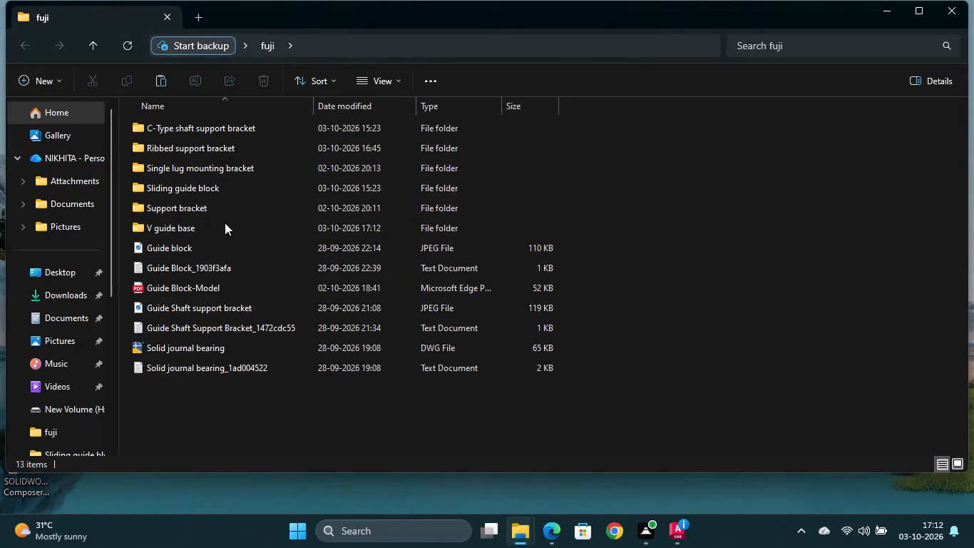
Paste the copied V guide base_19dfeb74f text document into the V guide base folder inside fuji.
double_click(225, 233)
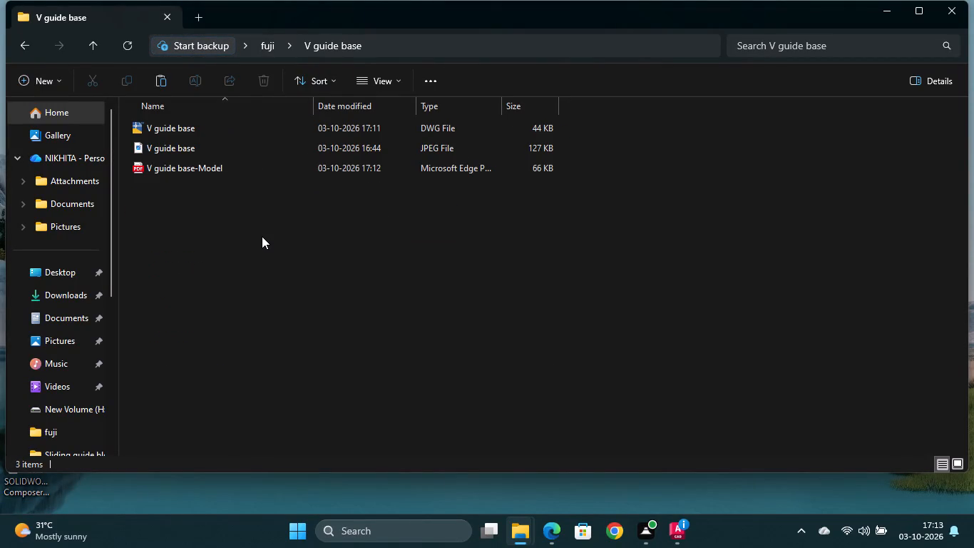
key(ctrl+v)
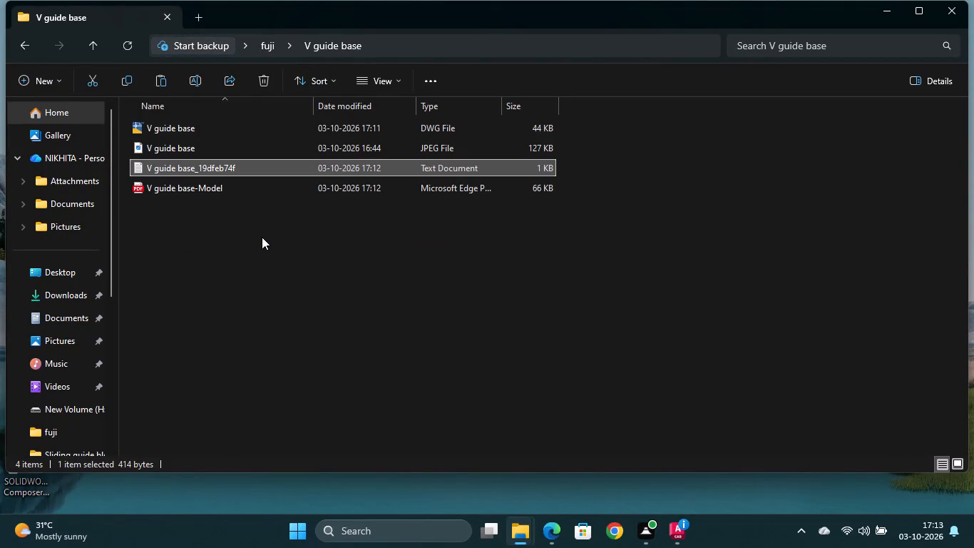